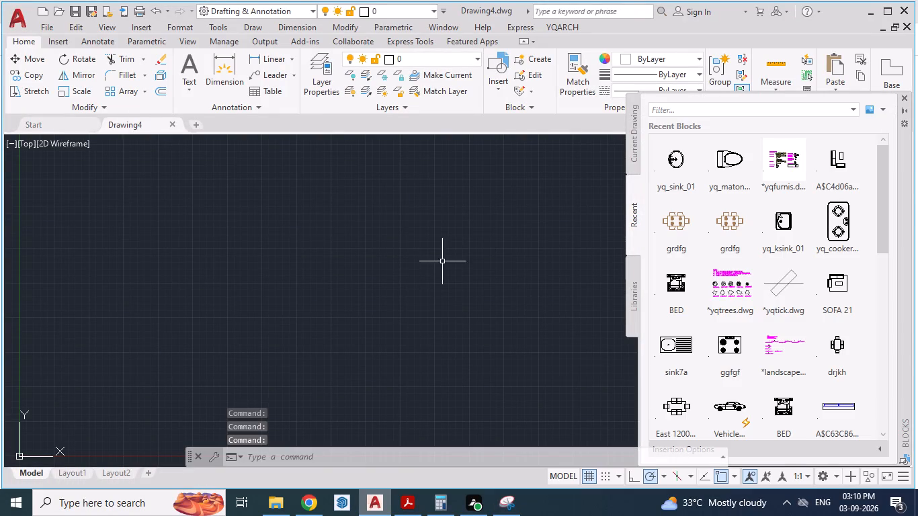
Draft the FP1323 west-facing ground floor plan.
Save the drawing as 3-9-26_GF_2 in the 3-9-26 folder.
left_click(19, 21)
left_click(51, 181)
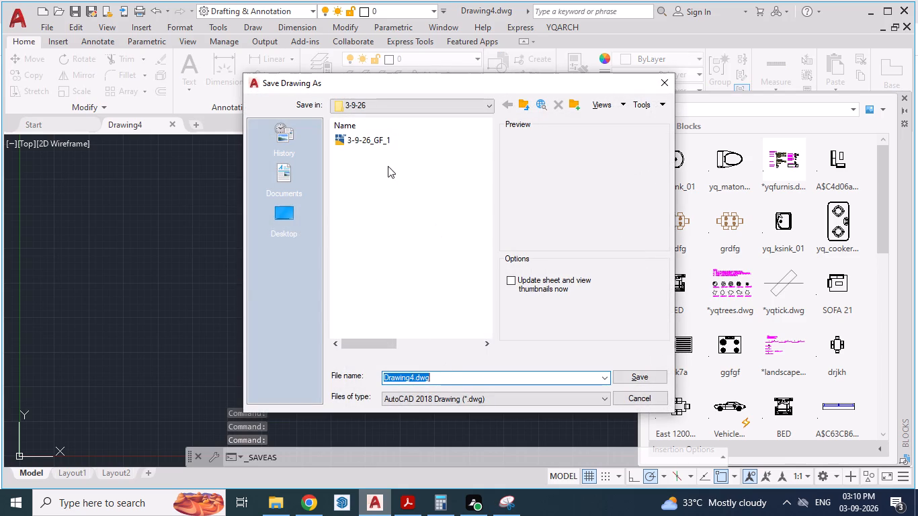
left_click(375, 145)
left_click(430, 379)
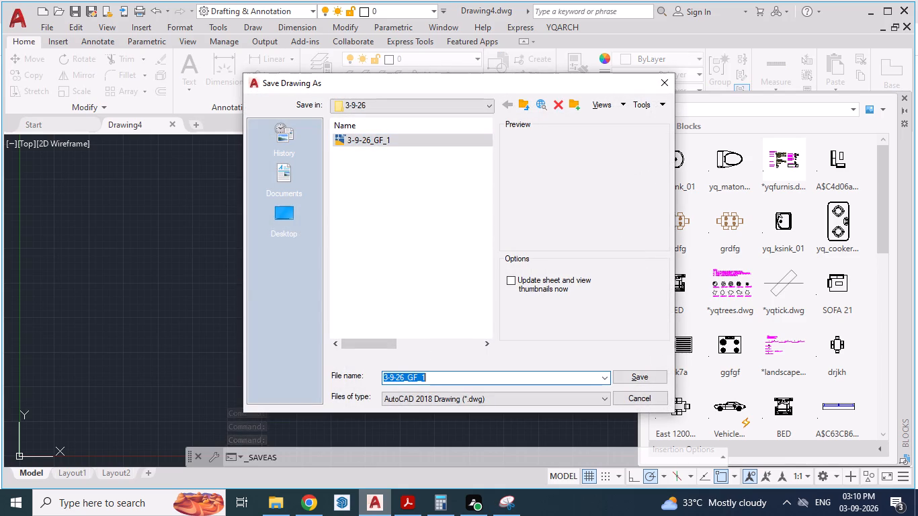
key("Right")
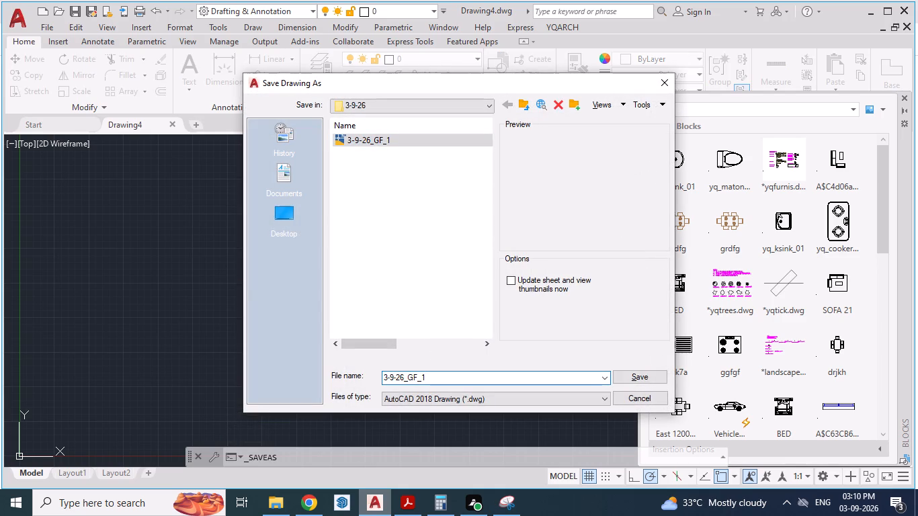
key("BackSpace")
key("2")
left_click(632, 375)
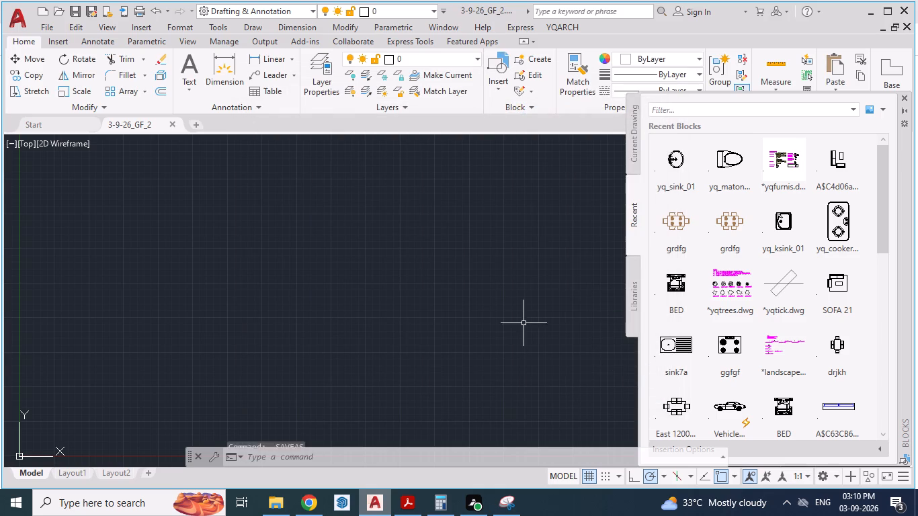
Make sure log file maintenance is enabled in the Open and Save options, and apply the options.
type("OP")
key("Return")
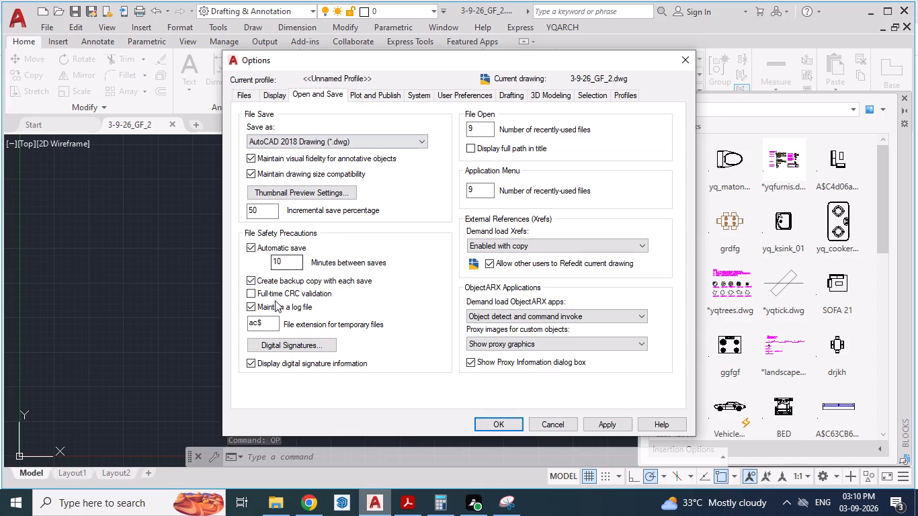
left_click(249, 306)
left_click(251, 306)
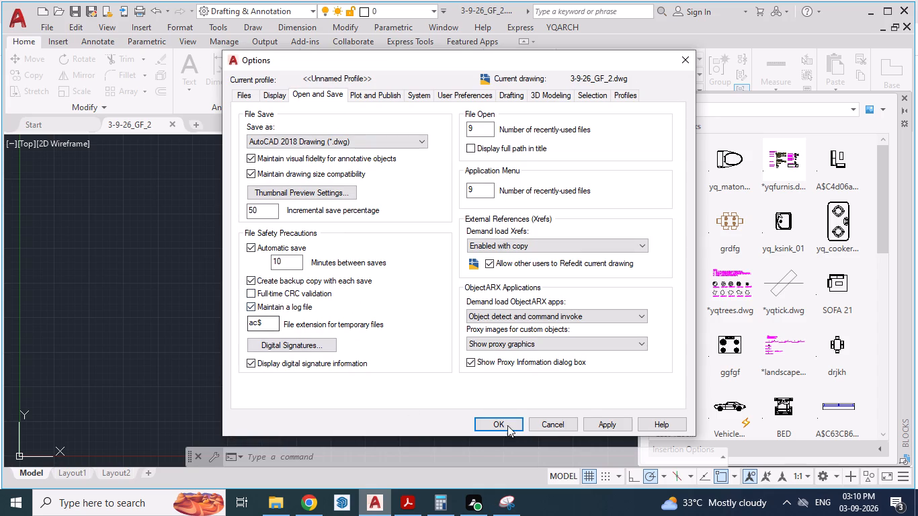
left_click(595, 427)
left_click(509, 426)
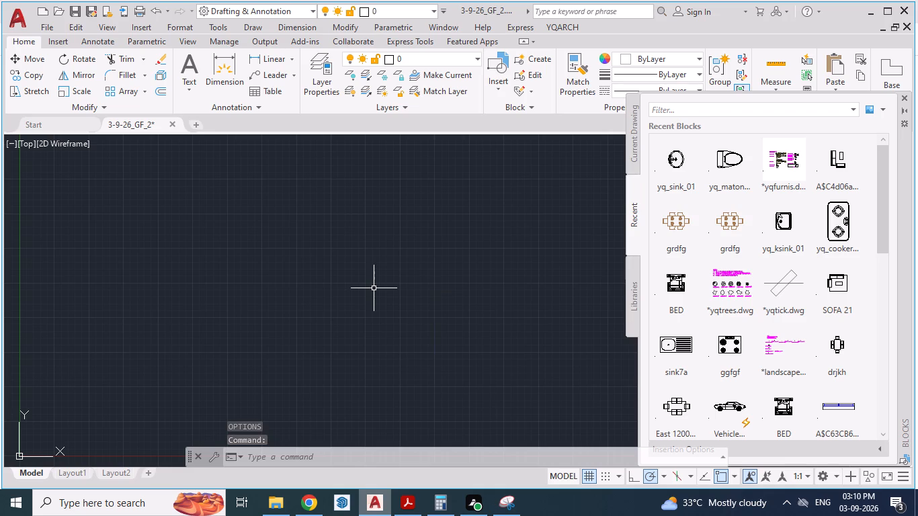
Configure the drawing units to Architectural length with 0'-0 1/4" precision and Inches as insertion scale.
type("UNITS")
key("Return")
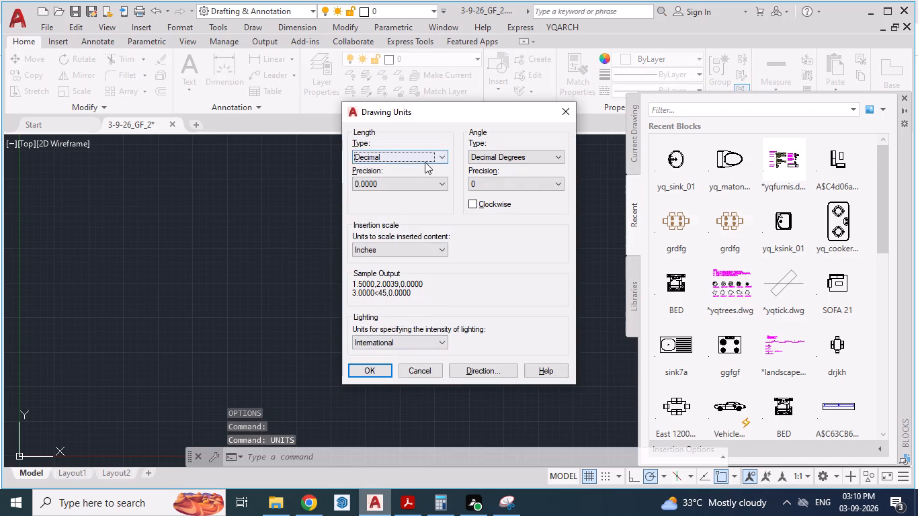
left_click(425, 162)
left_click(399, 169)
left_click(390, 188)
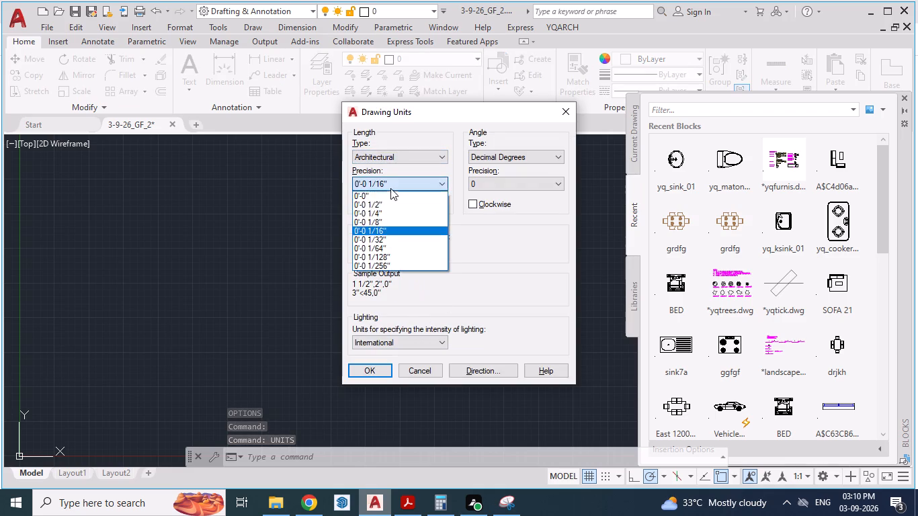
left_click(382, 214)
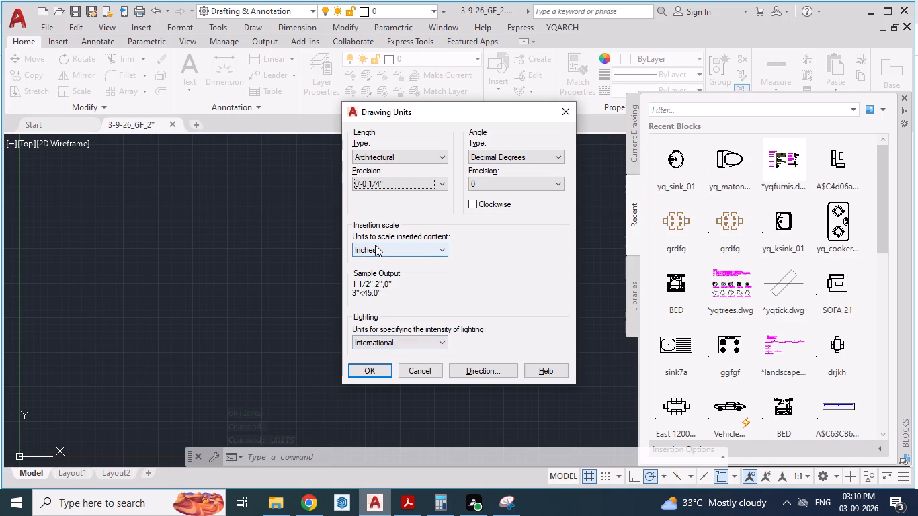
left_click(375, 245)
left_click(365, 271)
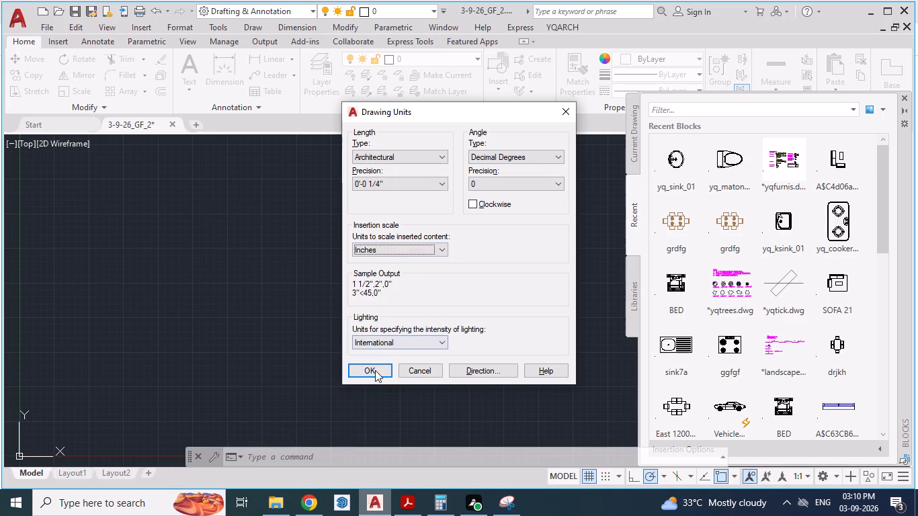
left_click(375, 370)
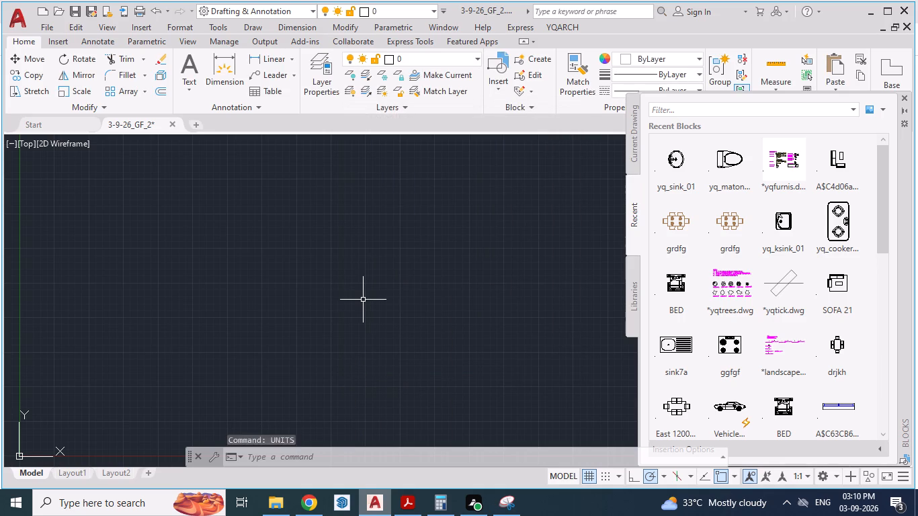
key("Return")
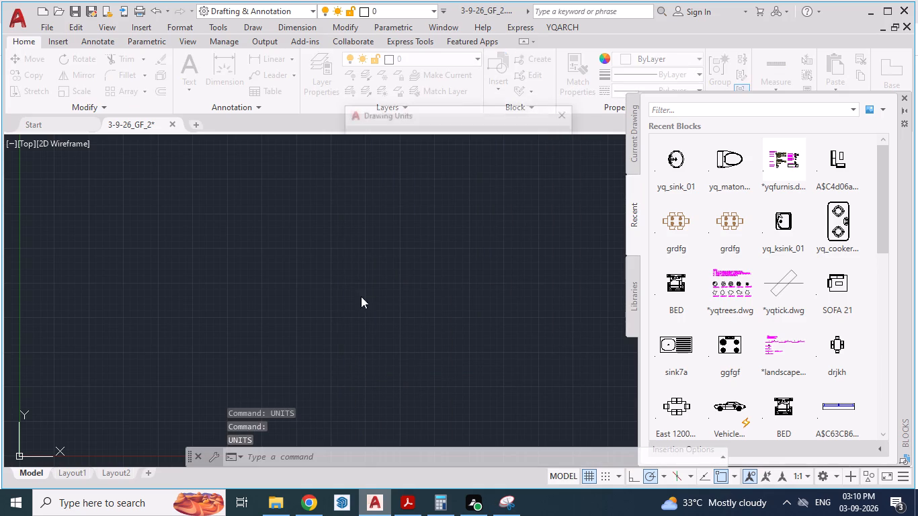
left_click(354, 376)
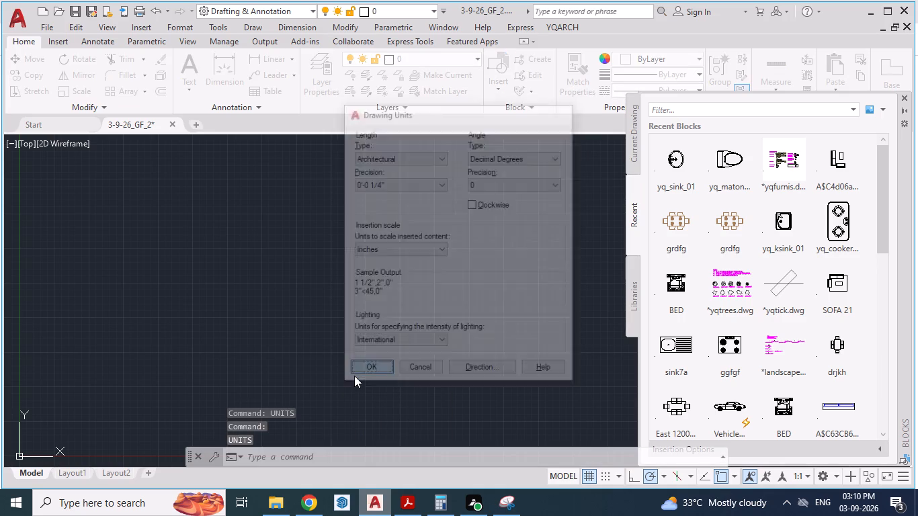
Set the Standard dimension style's primary units to Architectural with 0'-0 1/4" precision.
key("d")
key("Return")
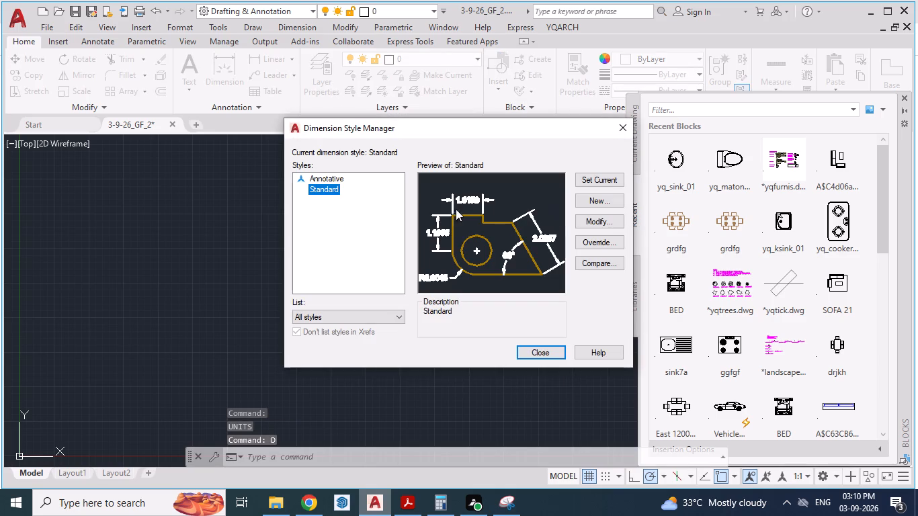
left_click(601, 220)
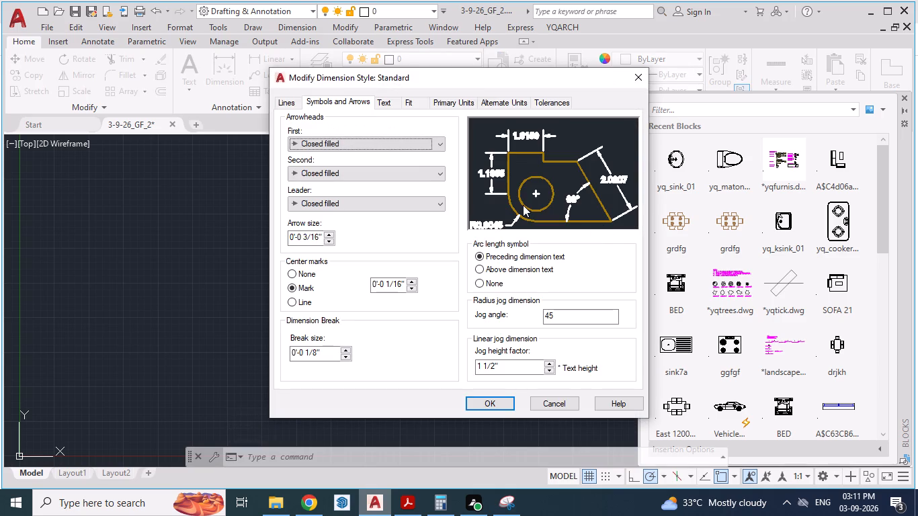
left_click(444, 105)
left_click(390, 132)
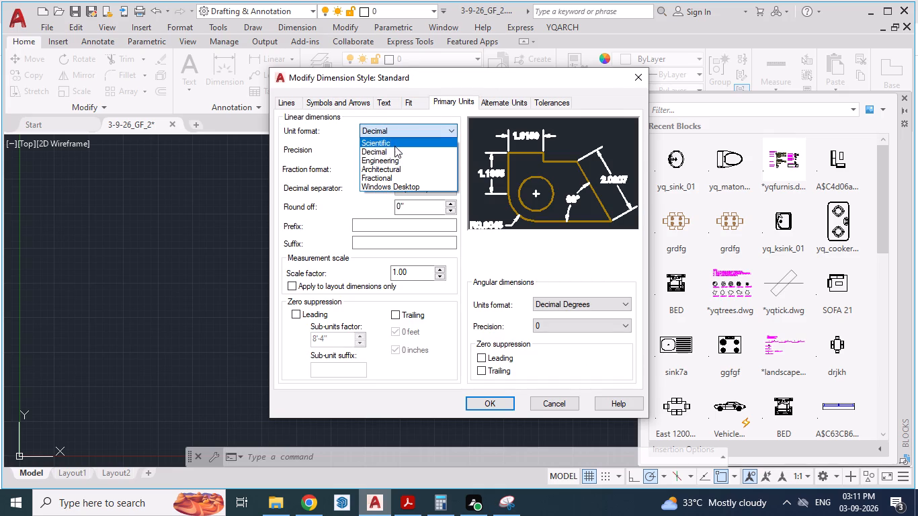
left_click(396, 170)
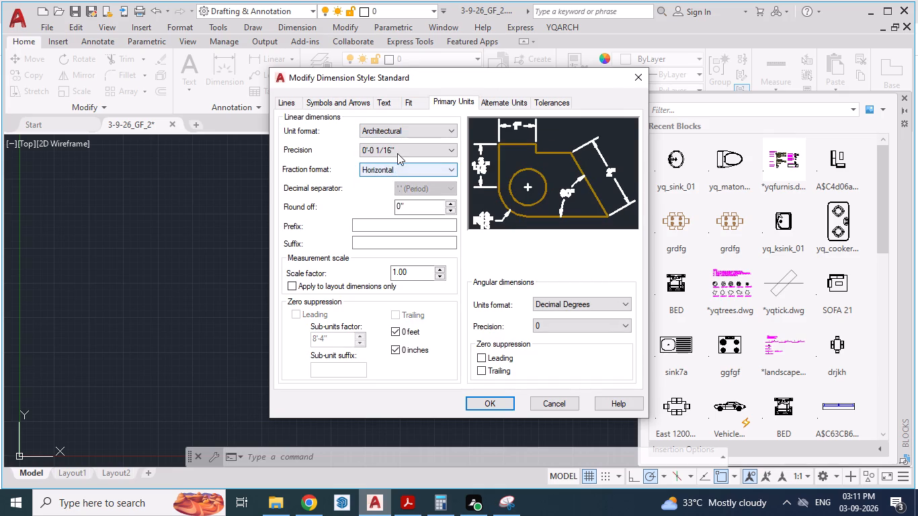
left_click(397, 152)
left_click(389, 181)
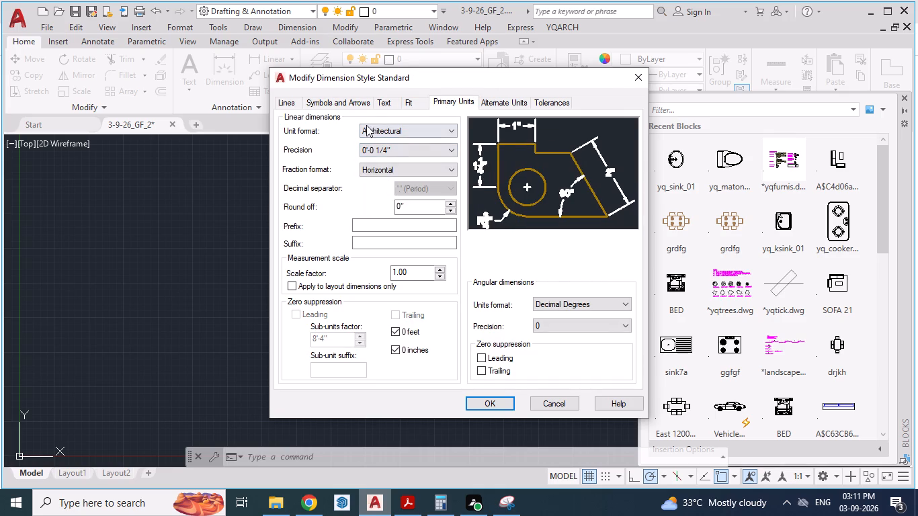
Set the Standard dimension style's text height to 4".
left_click(383, 105)
left_click_drag(444, 199, 432, 195)
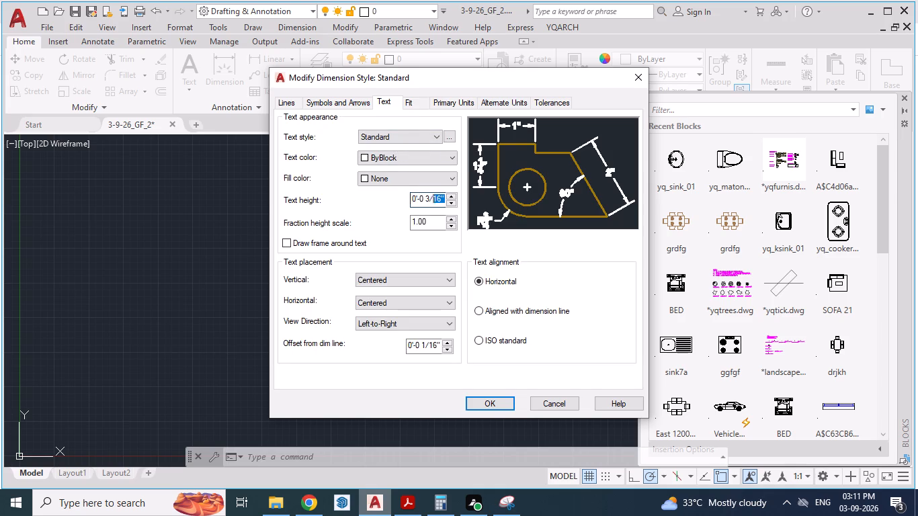
left_click_drag(432, 195, 355, 189)
type("4\"")
Choose Closed filled as the first arrowhead, accept the style changes and make the Standard dimension style current.
left_click(318, 102)
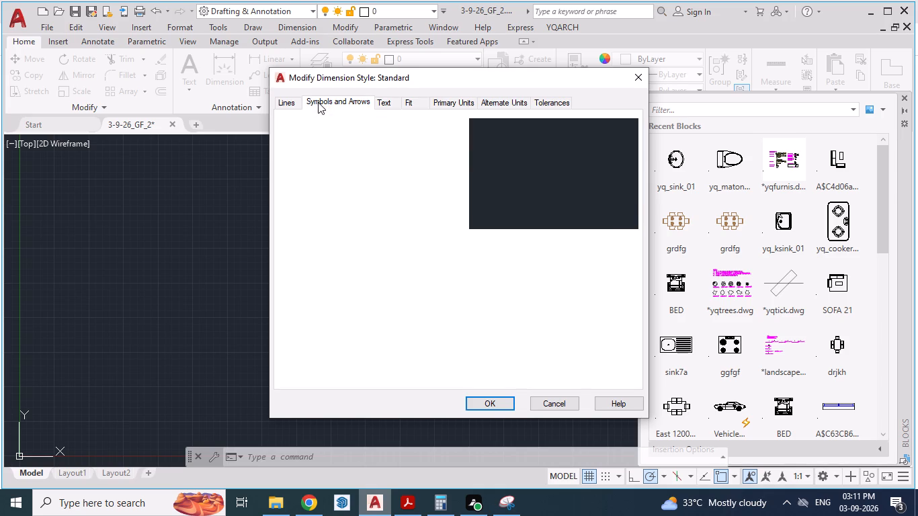
left_click(341, 142)
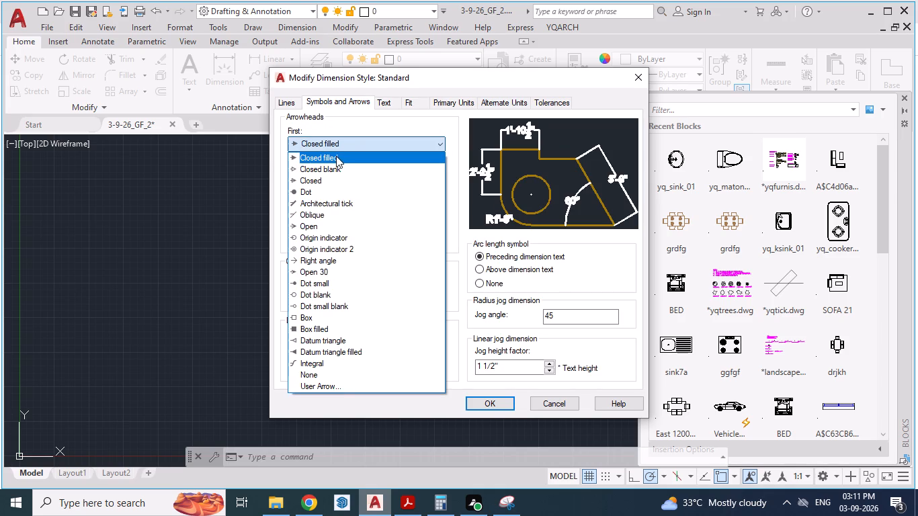
left_click(336, 156)
left_click(290, 106)
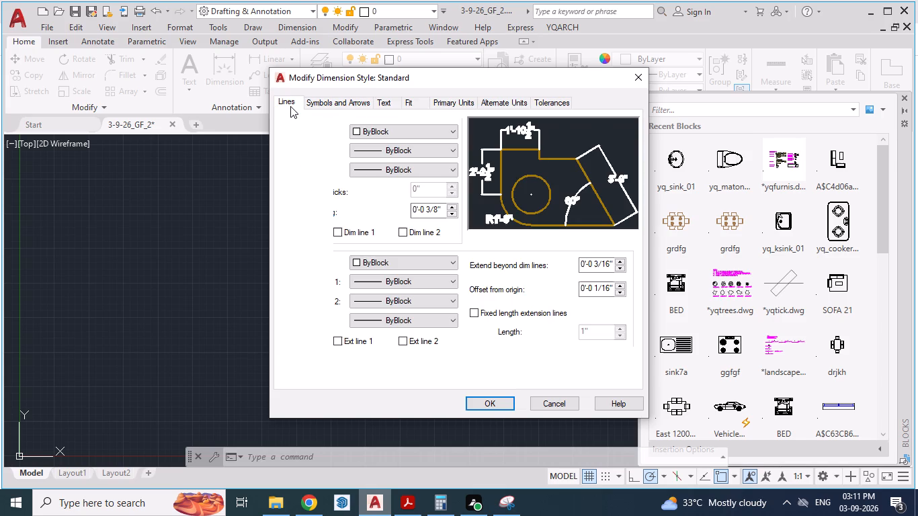
left_click(494, 408)
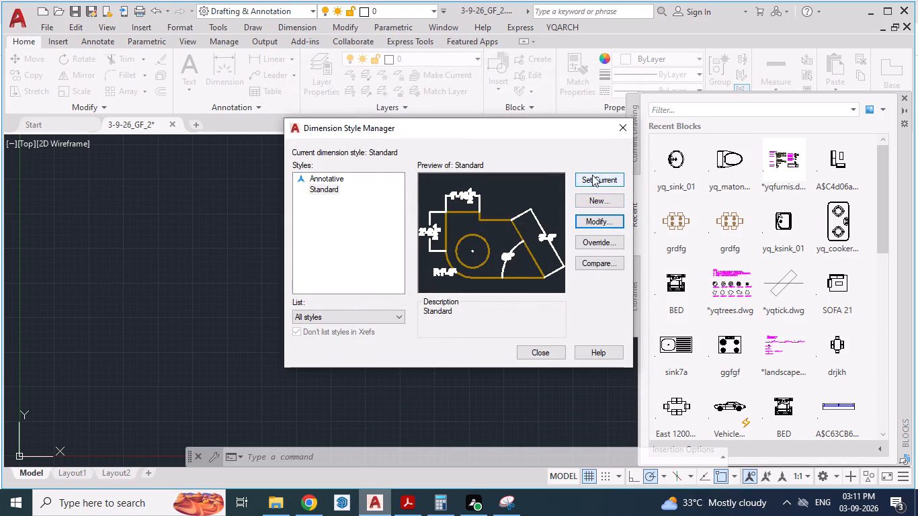
left_click(592, 175)
left_click(538, 353)
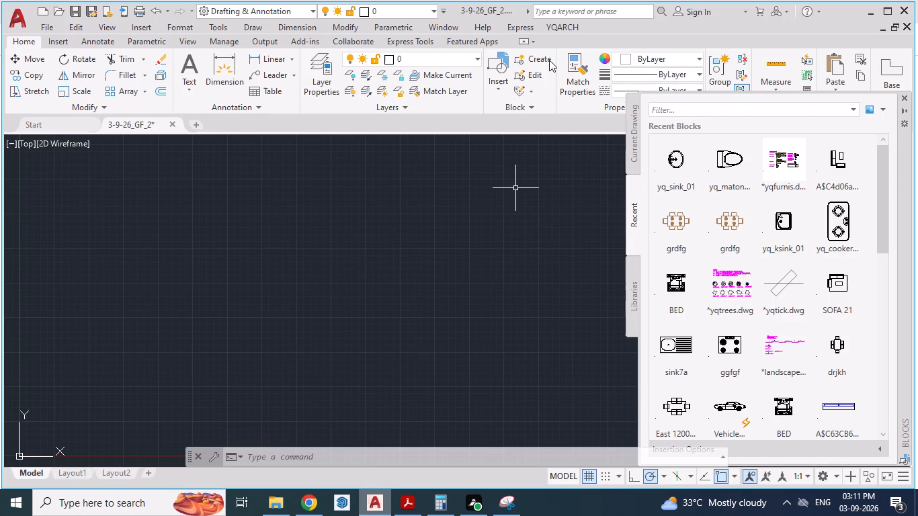
Draw a horizontal YQArch linear dimension about 12.3 inches long, using the 1:3.93700787 main drawing scale.
left_click(566, 26)
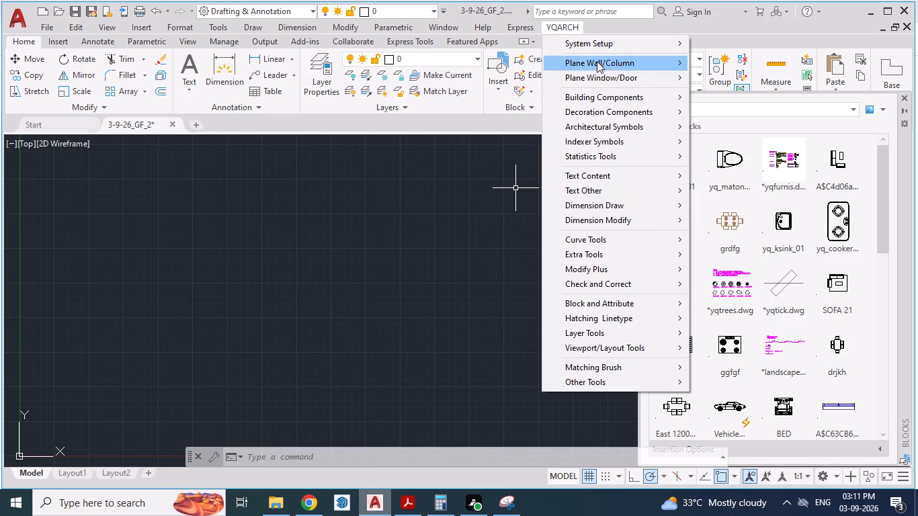
left_click(622, 201)
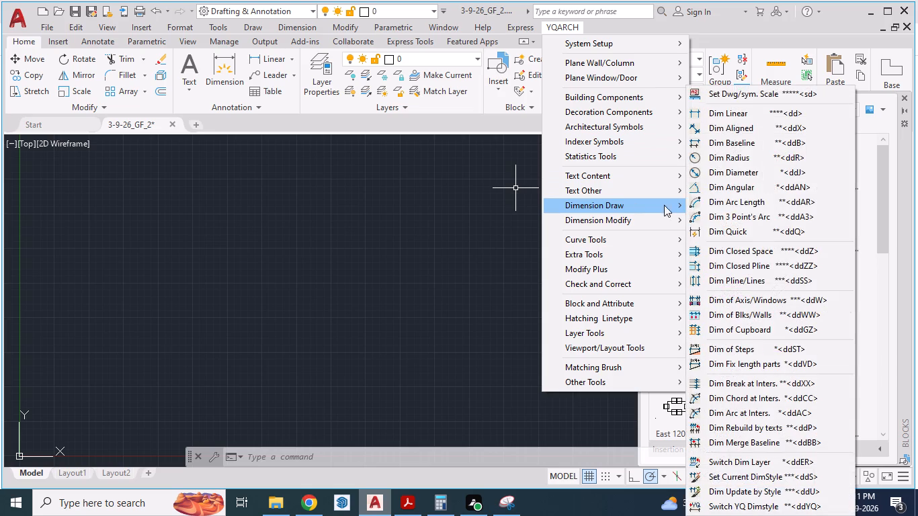
left_click(726, 115)
left_click(292, 226)
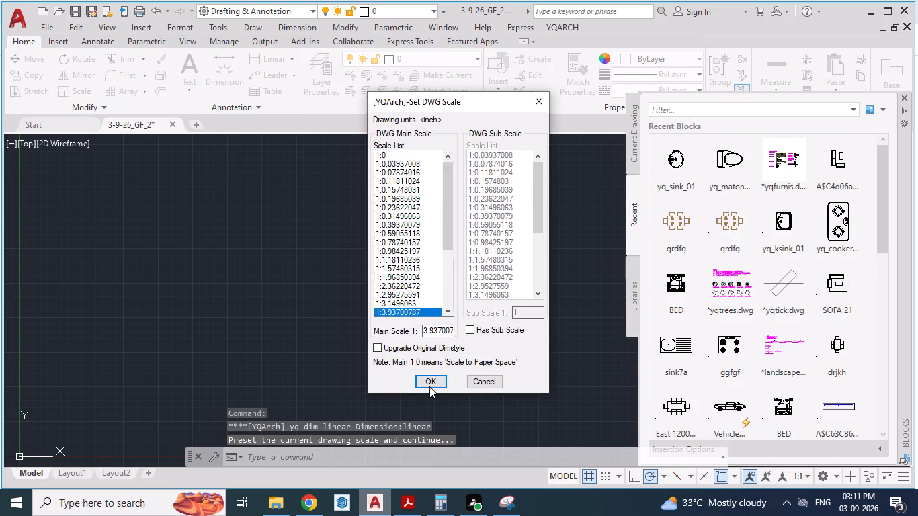
left_click(429, 386)
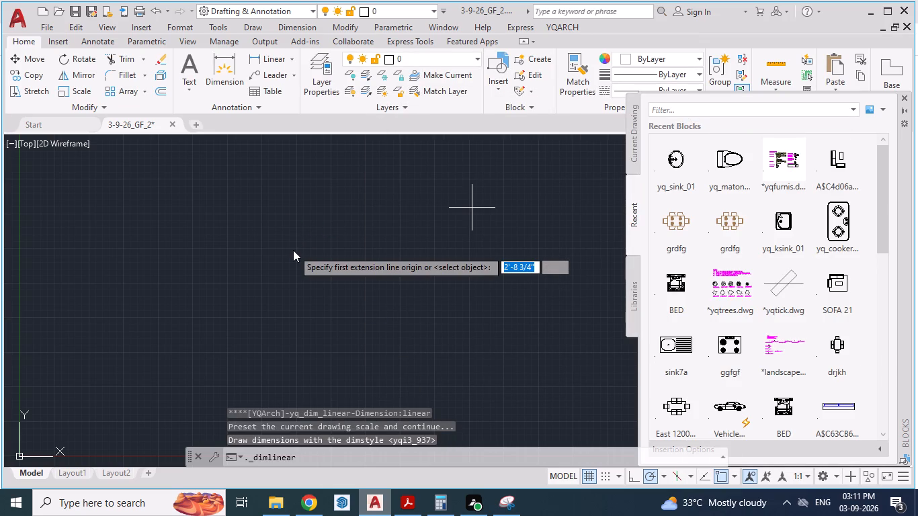
left_click(293, 250)
left_click(464, 247)
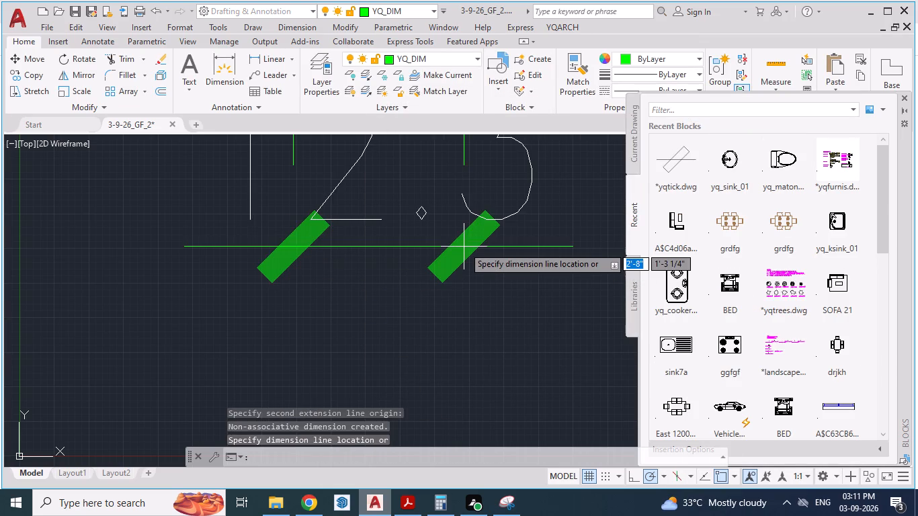
scroll(433, 290, "down", 2)
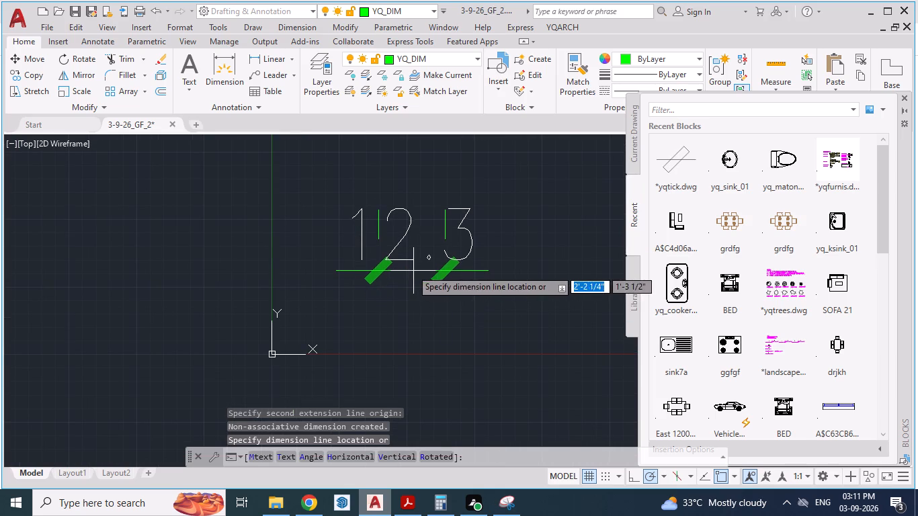
left_click(411, 269)
key("Return")
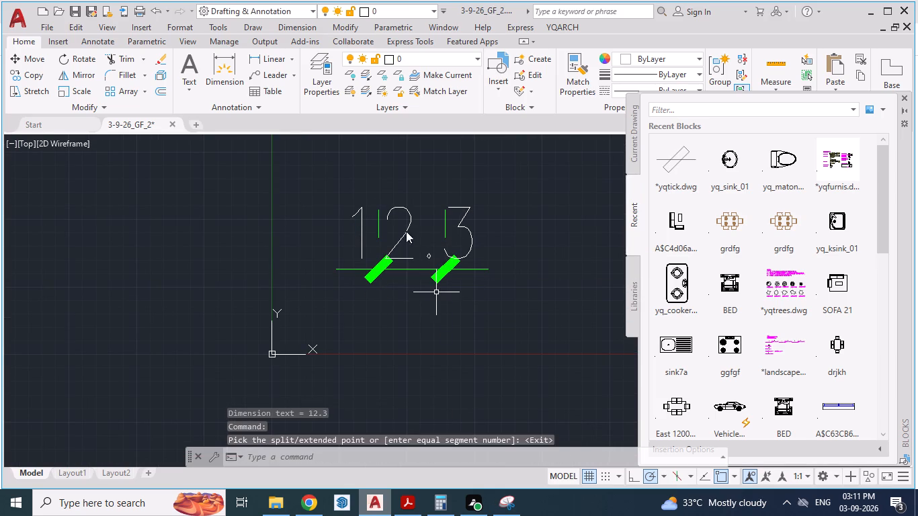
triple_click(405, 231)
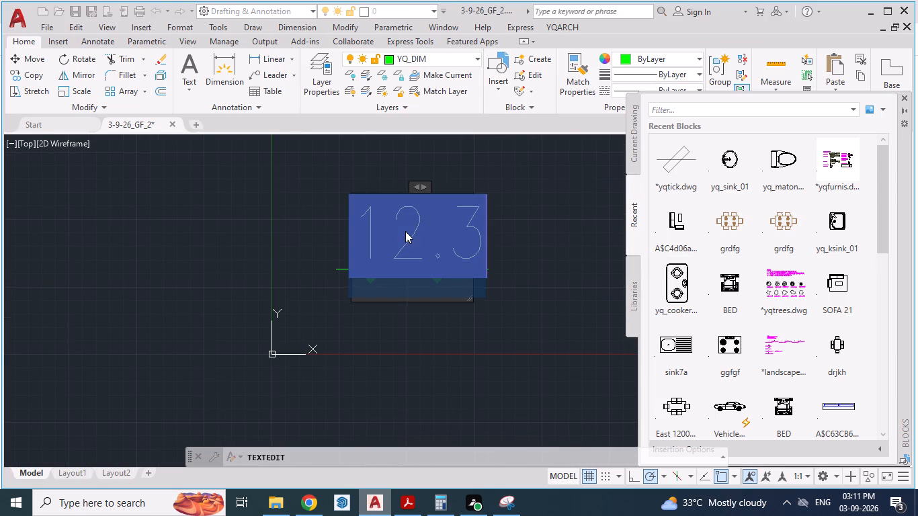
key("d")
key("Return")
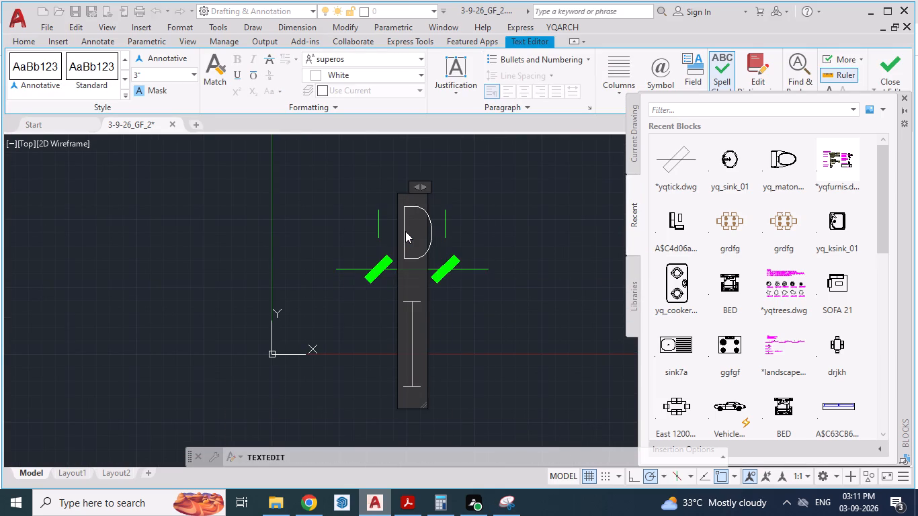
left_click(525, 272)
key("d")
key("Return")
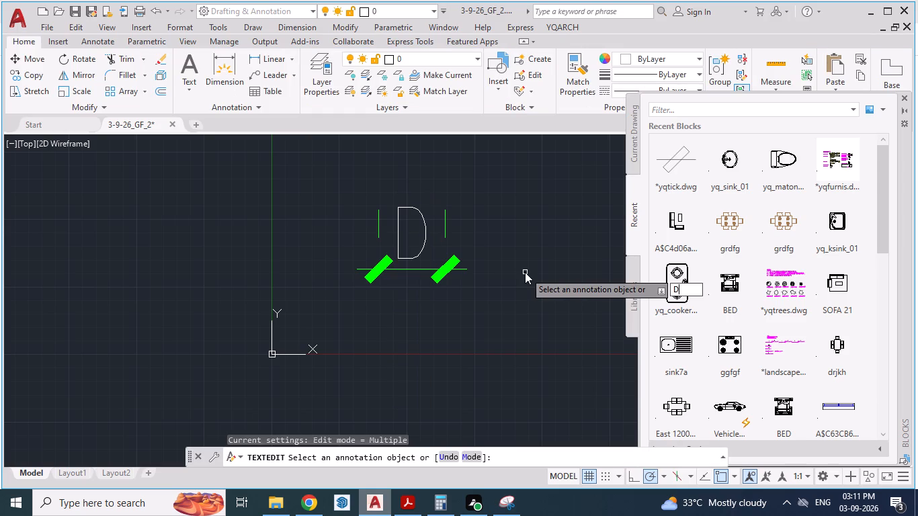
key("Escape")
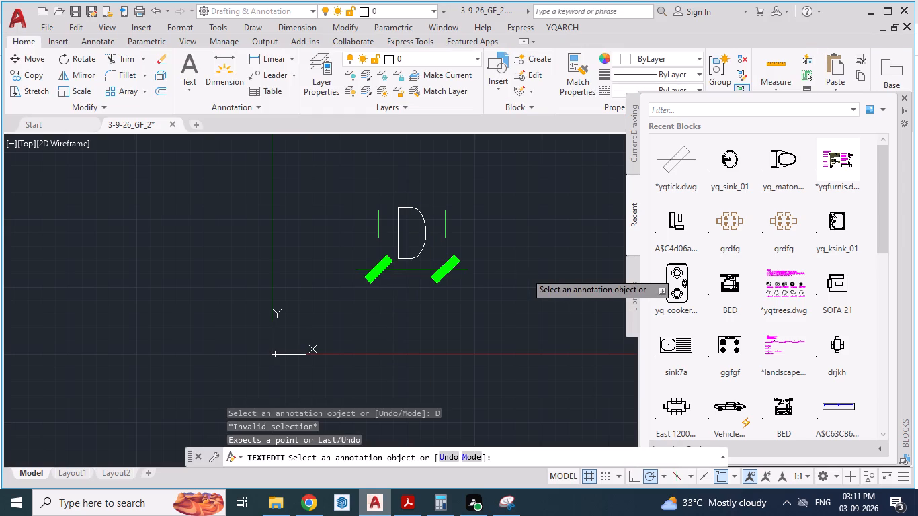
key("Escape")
Set the yqi3_937 dimension style's primary units to Architectural with 0'-0 1/4" precision.
key("d")
key("Return")
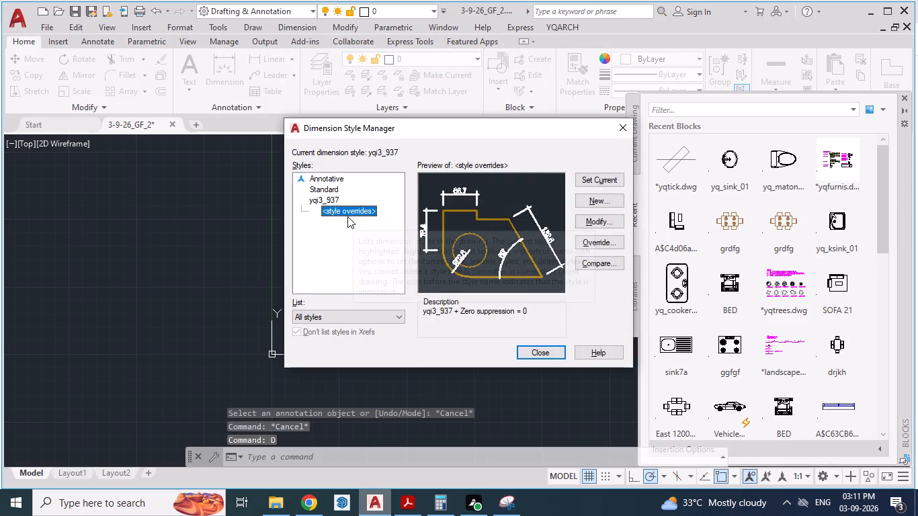
left_click(322, 200)
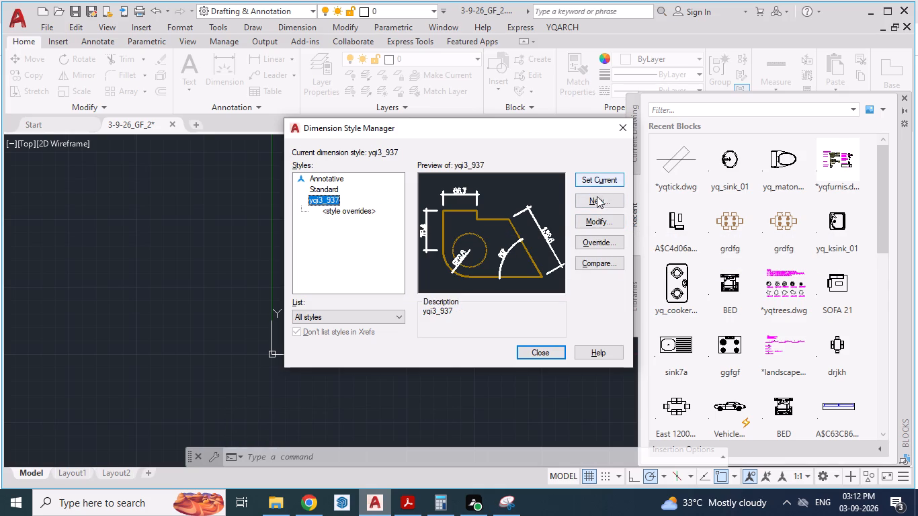
left_click(588, 225)
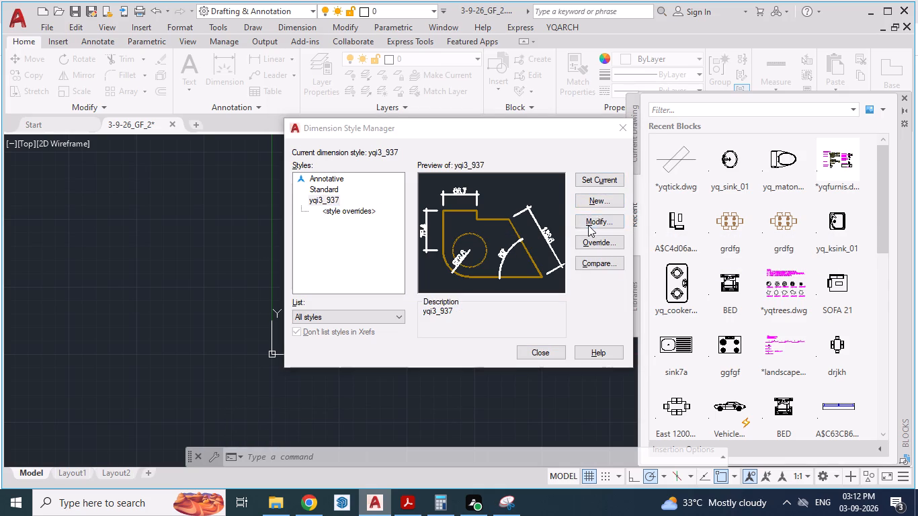
left_click(454, 103)
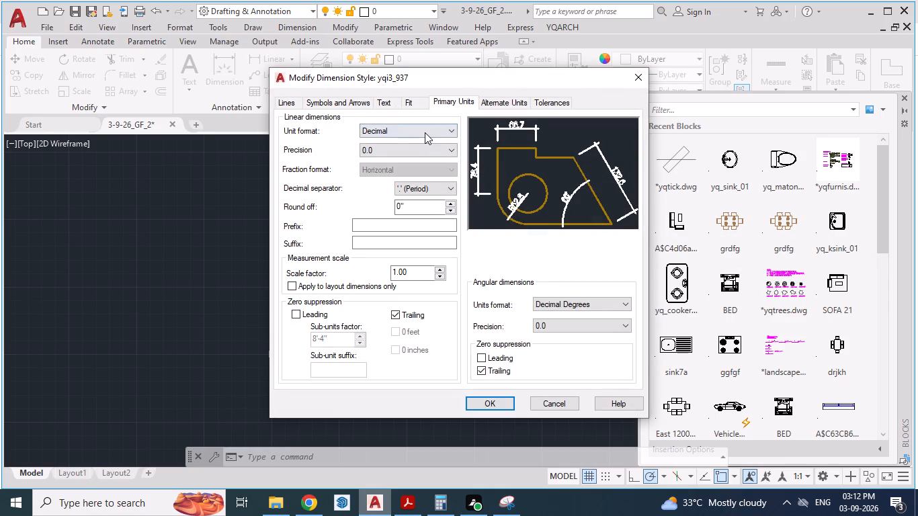
left_click(425, 132)
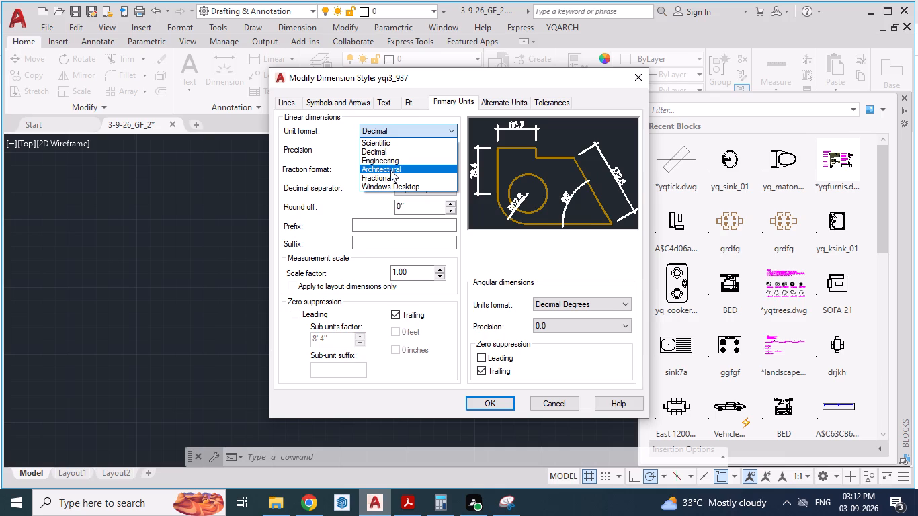
left_click(390, 170)
left_click(392, 153)
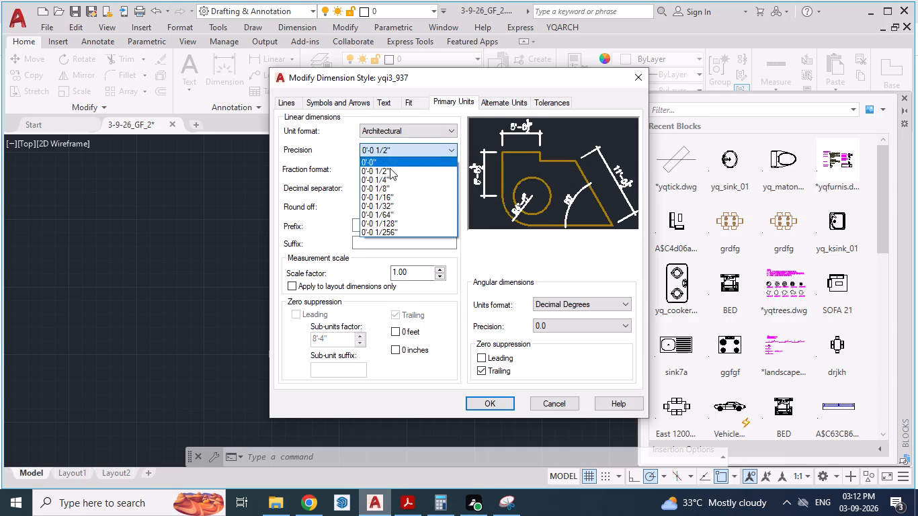
left_click(390, 178)
Set the yqi3_937 style's first and second arrowheads to Closed filled with a 2" arrow size, and accept the style changes.
left_click(343, 101)
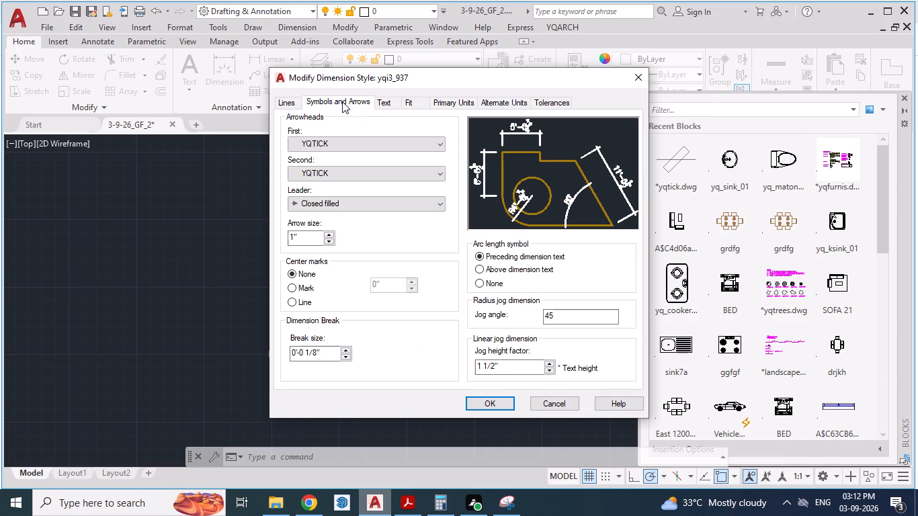
left_click(336, 140)
left_click(335, 143)
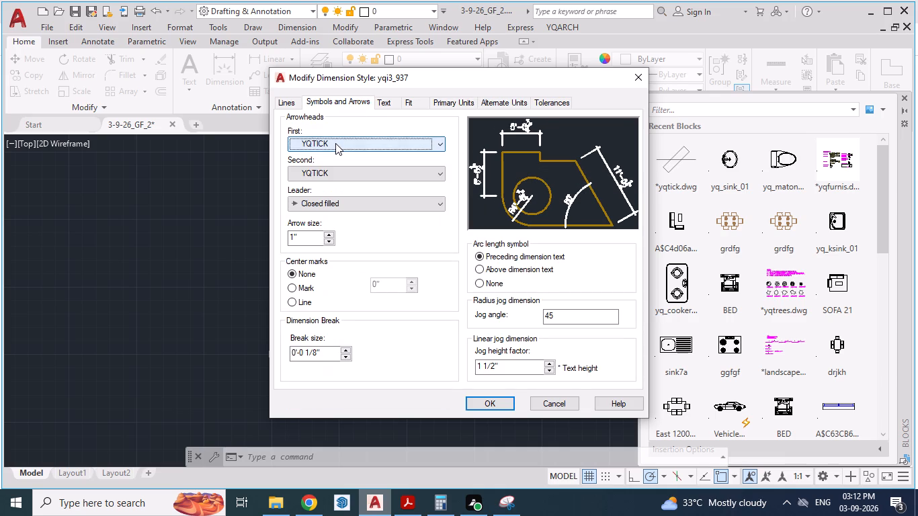
left_click(335, 143)
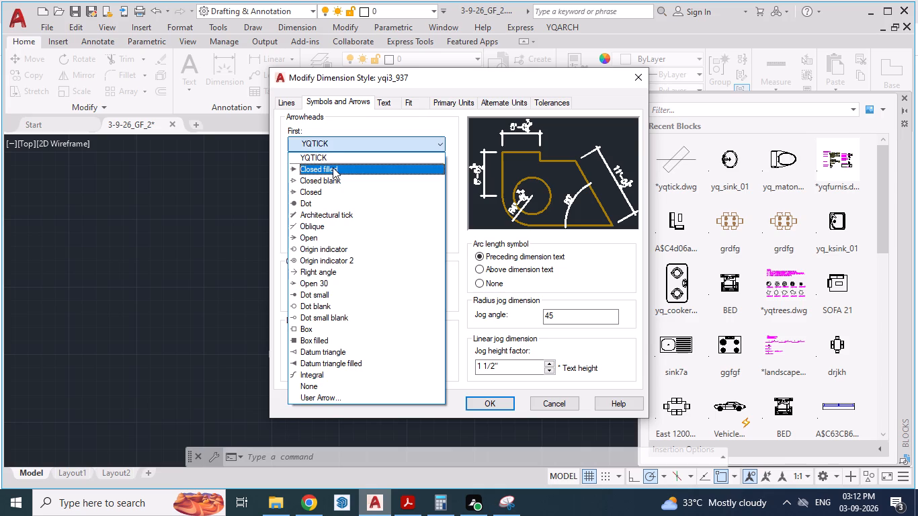
left_click(333, 167)
left_click(337, 171)
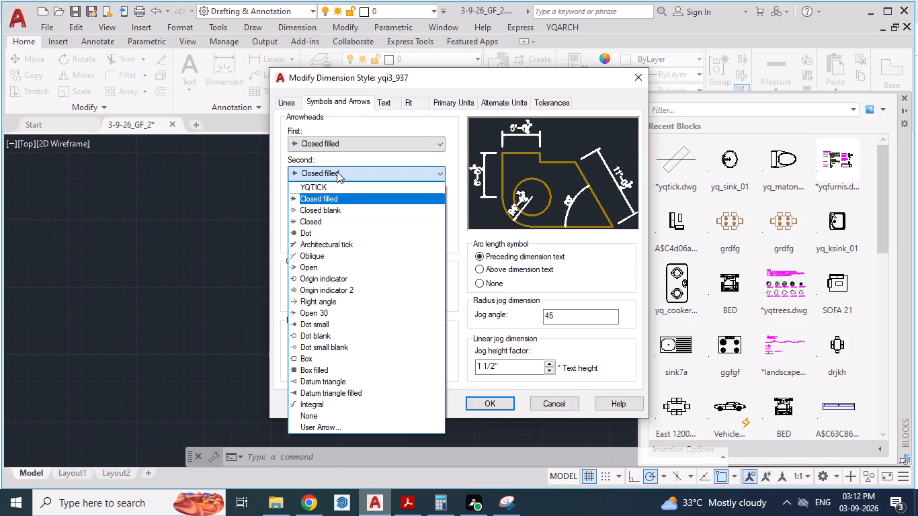
left_click(337, 171)
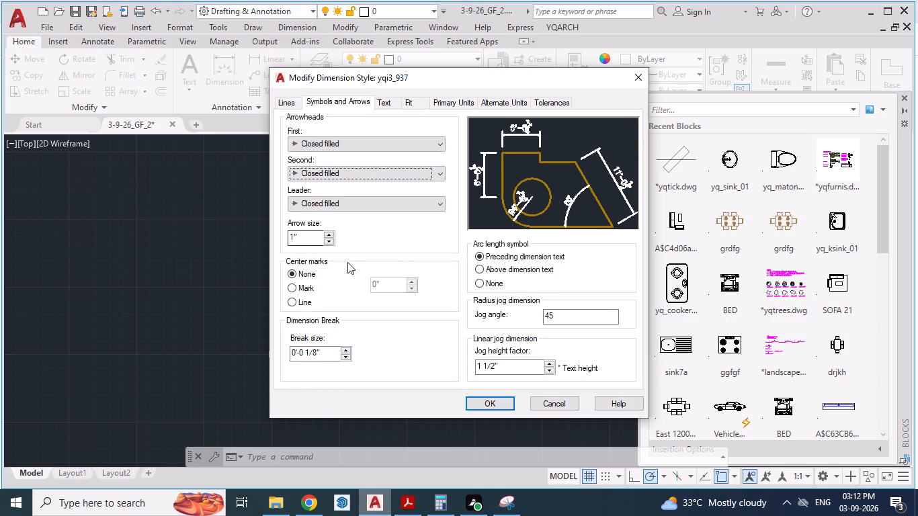
left_click_drag(304, 236, 287, 233)
type("2\"")
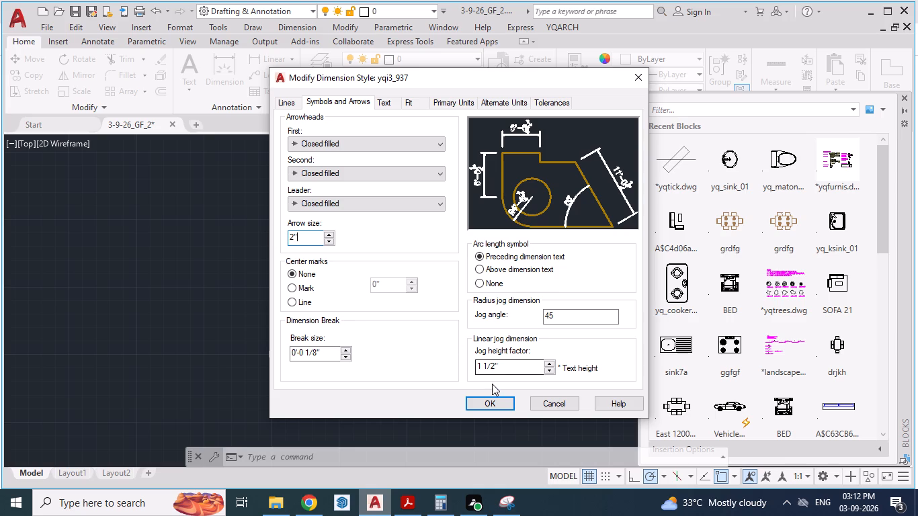
left_click(494, 400)
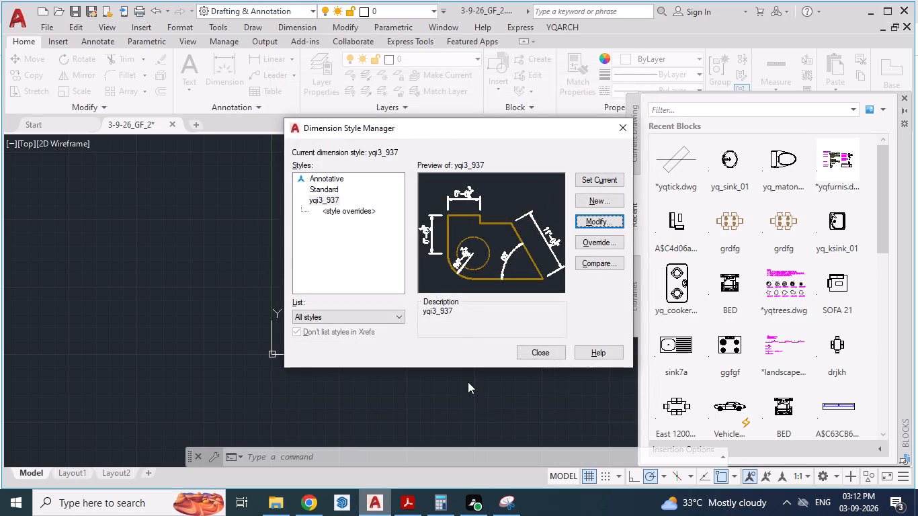
Make the yqi3_937 dimension style current, discarding its style overrides.
left_click(329, 203)
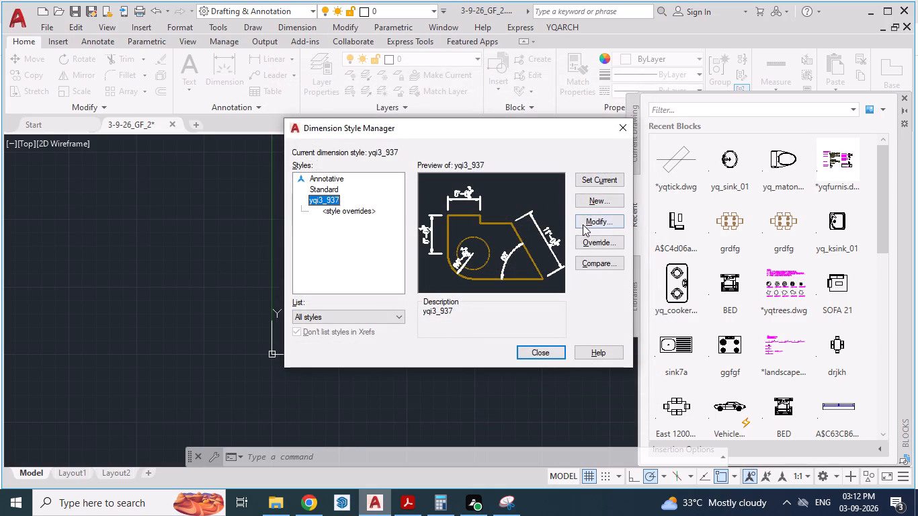
left_click(600, 180)
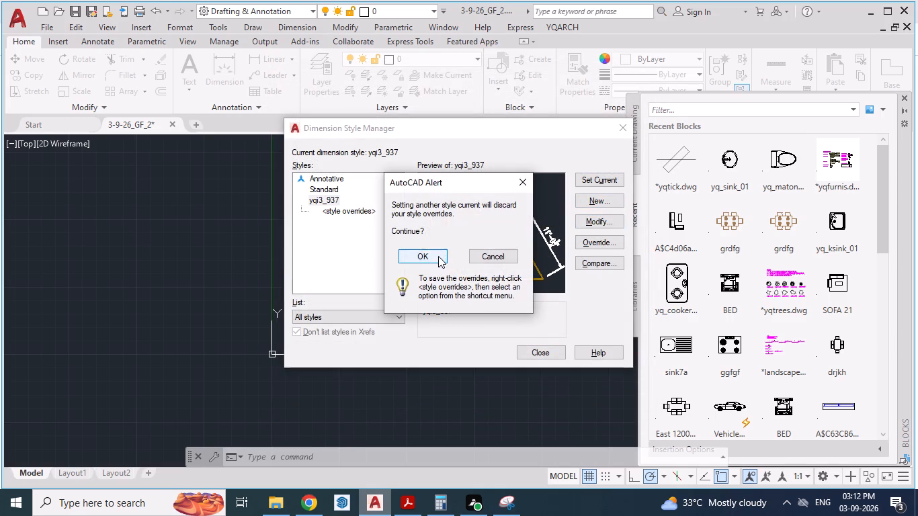
left_click(438, 256)
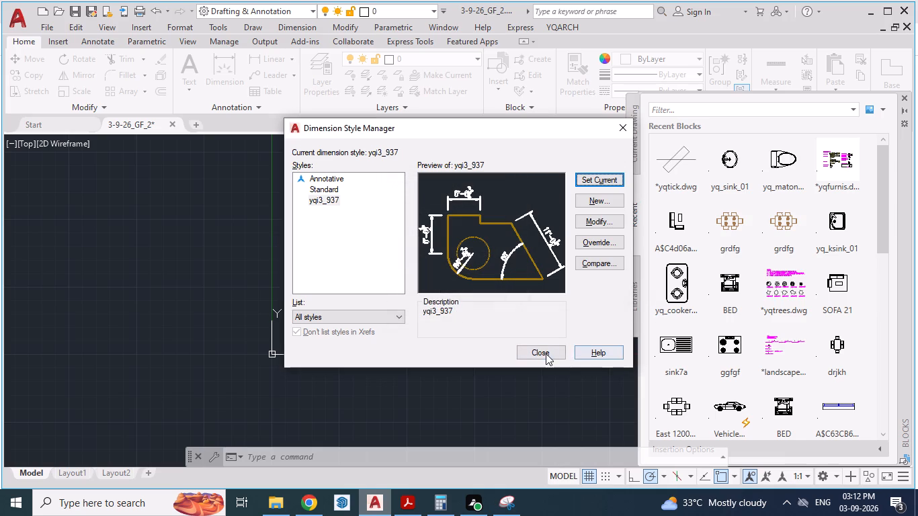
left_click(541, 349)
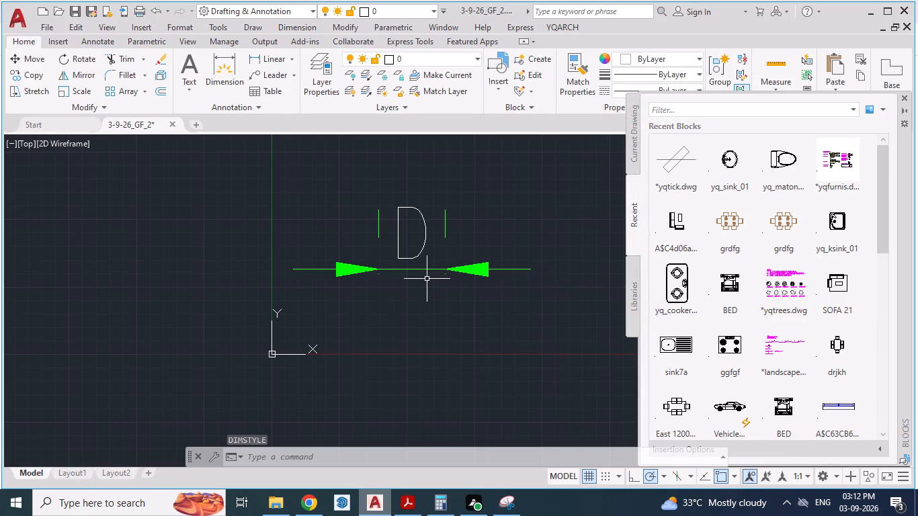
Erase the test dimension from the drawing.
left_click(491, 189)
left_click(319, 268)
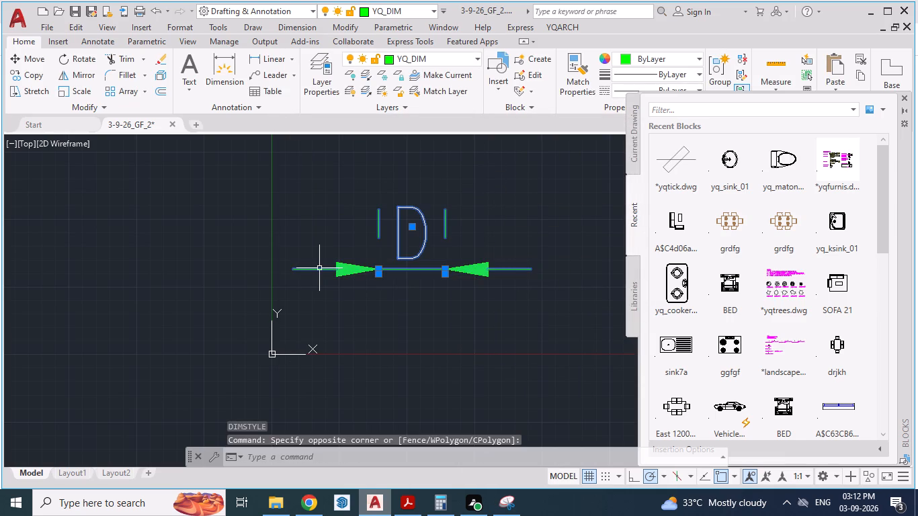
key("Delete")
Review the yqi3_937 style's text, fit, arrow, line and primary unit settings, and keep it as the current style.
key("d")
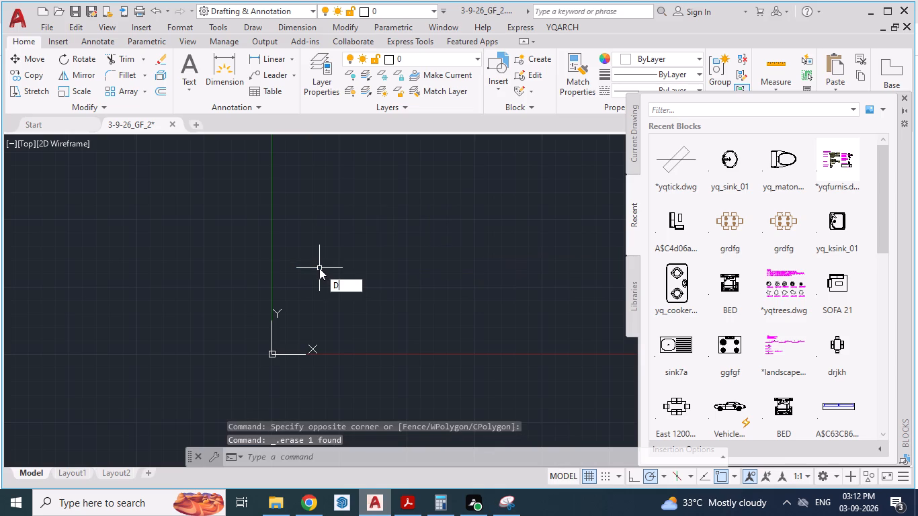
key("Return")
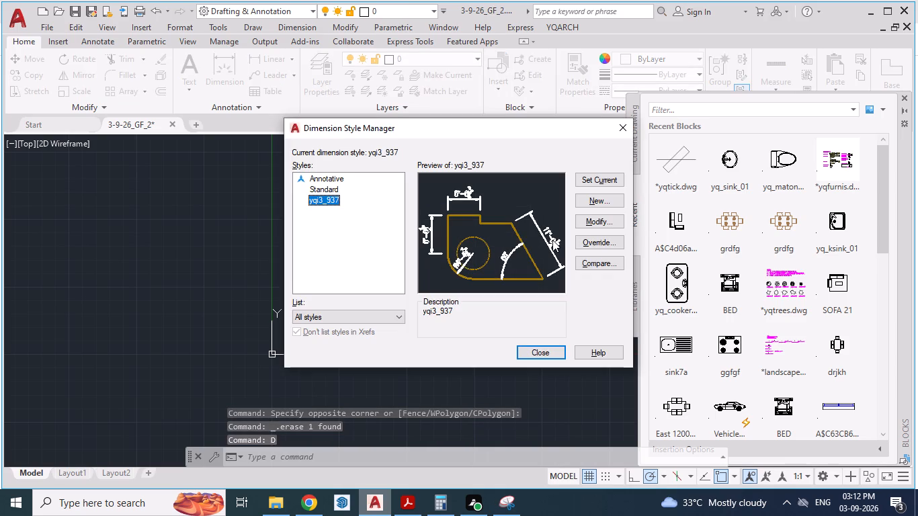
left_click(595, 218)
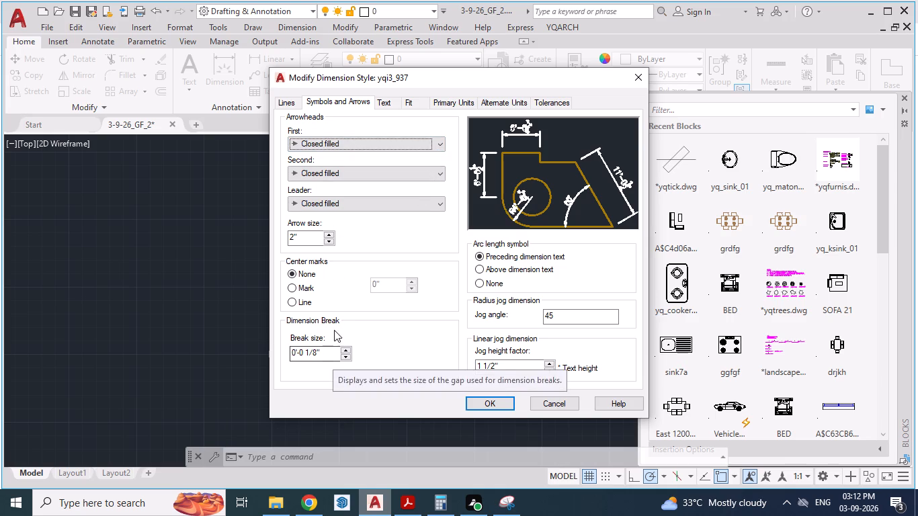
left_click(388, 105)
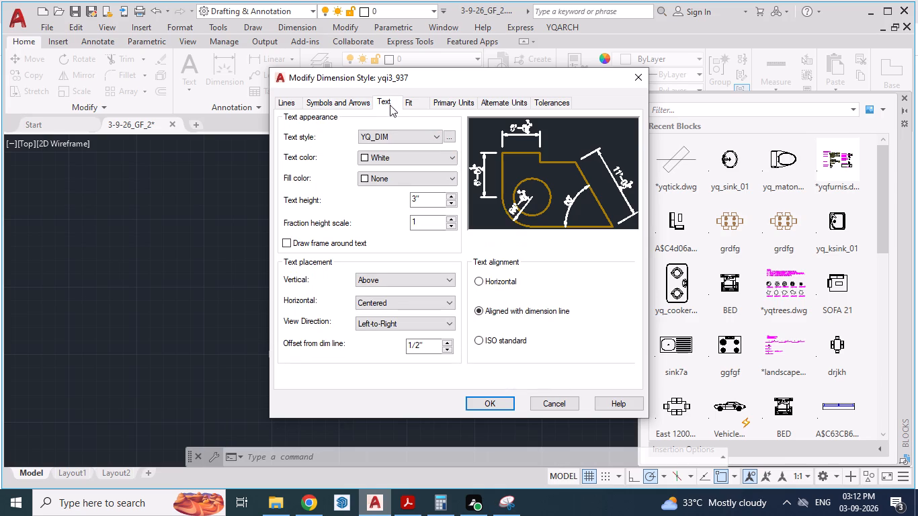
left_click(413, 101)
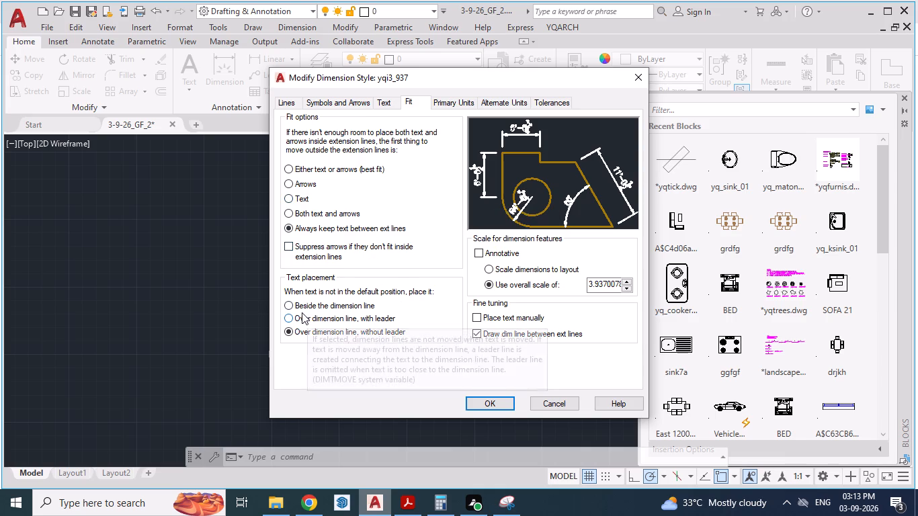
left_click(333, 105)
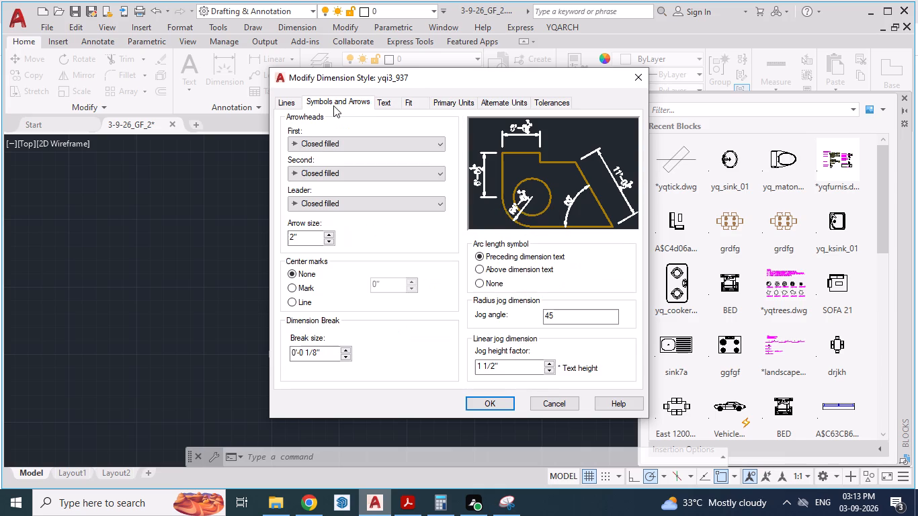
left_click(286, 106)
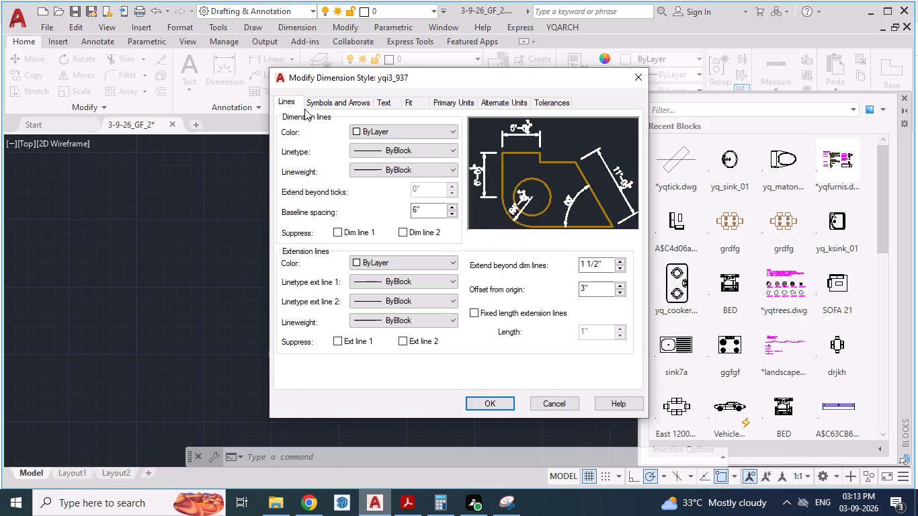
left_click(444, 99)
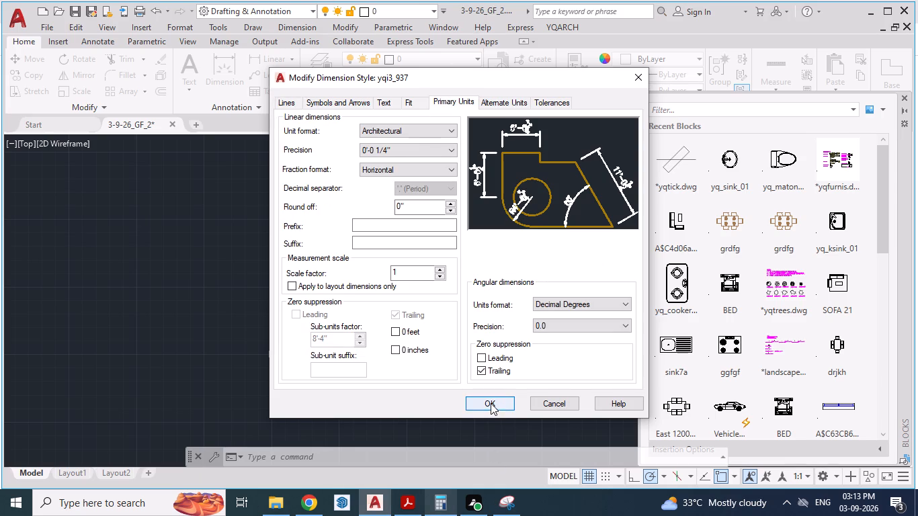
left_click(489, 398)
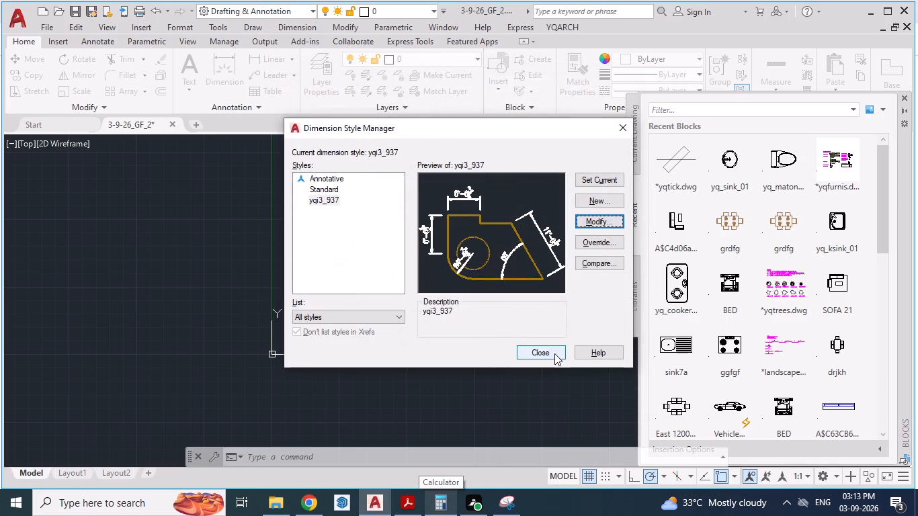
left_click(618, 183)
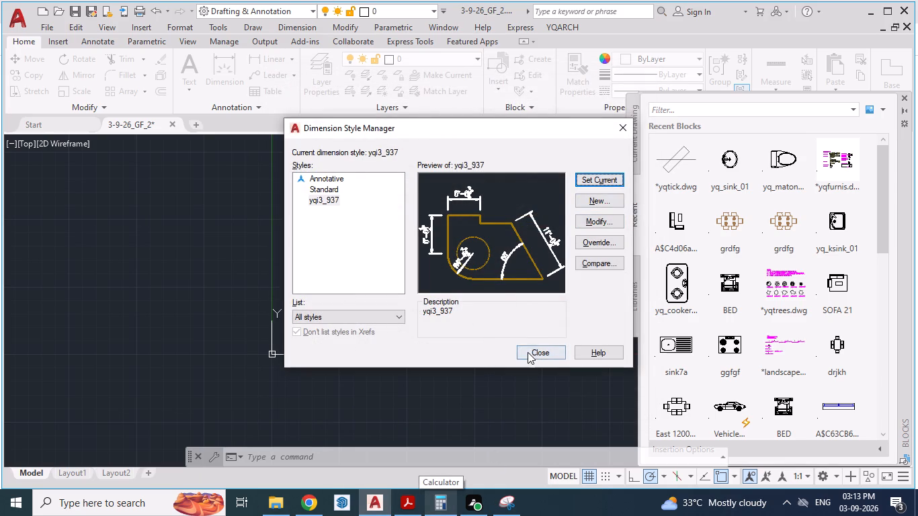
left_click(528, 352)
Close the Blocks palette to clear the drawing area.
scroll(263, 343, "down", 2)
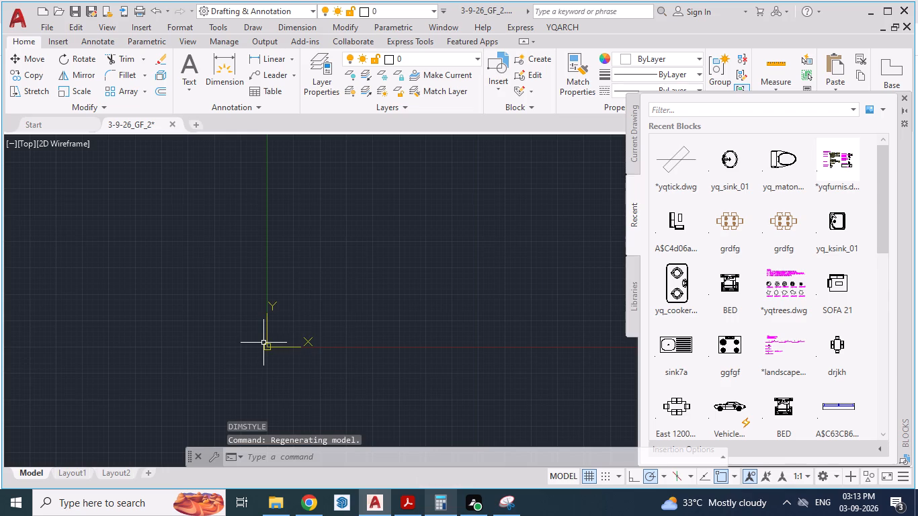
scroll(260, 349, "down", 1)
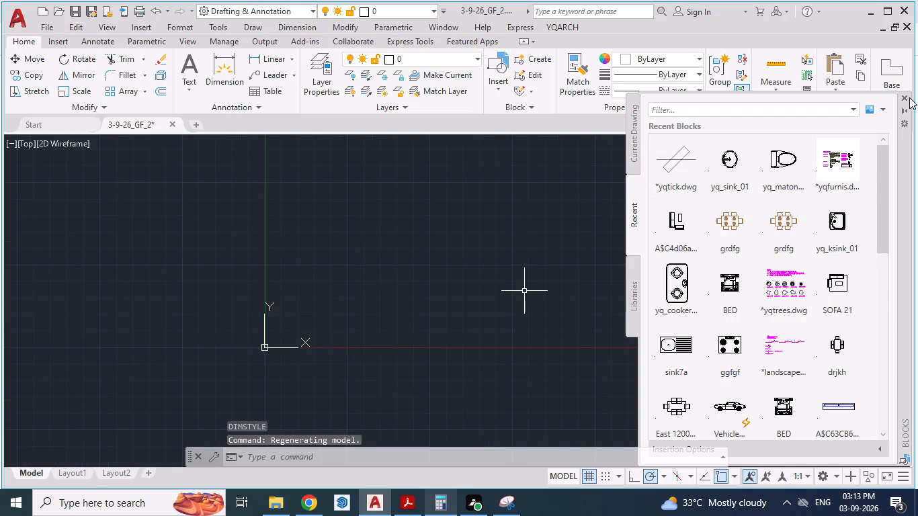
left_click(909, 97)
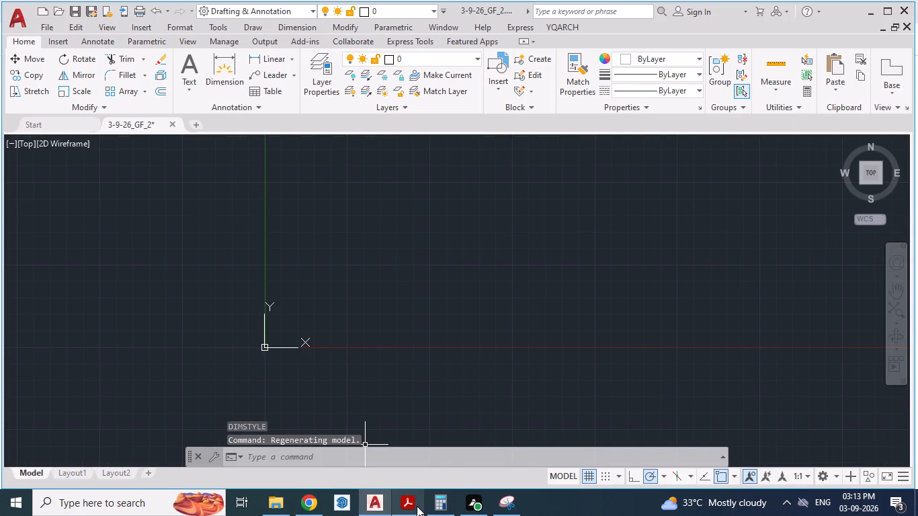
Switch to Adobe Acrobat and examine the 24x37 ground floor plan's room layout, walls and overall dimensions.
left_click(405, 503)
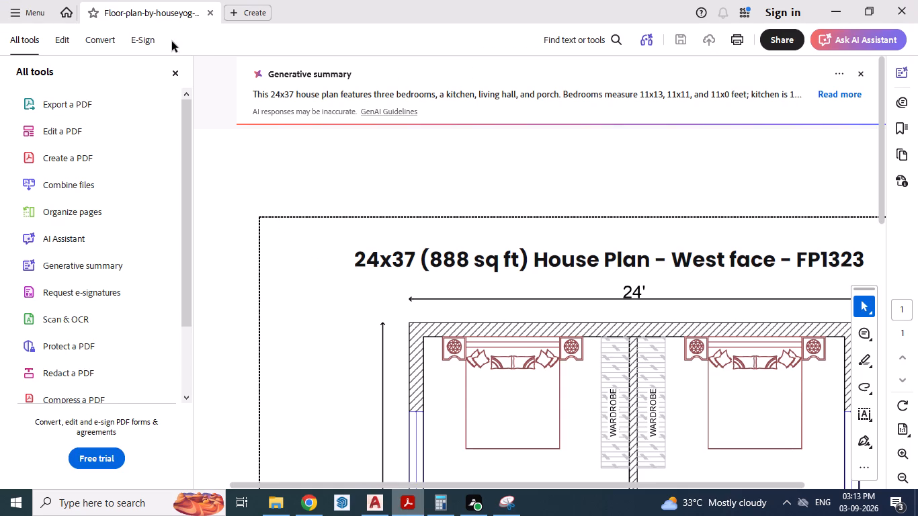
left_click(179, 72)
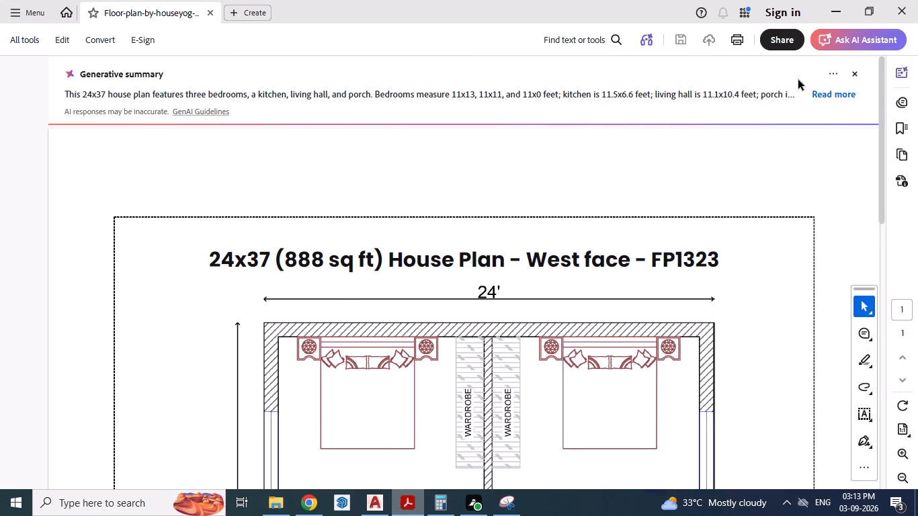
left_click(849, 72)
scroll(225, 271, "down", 5)
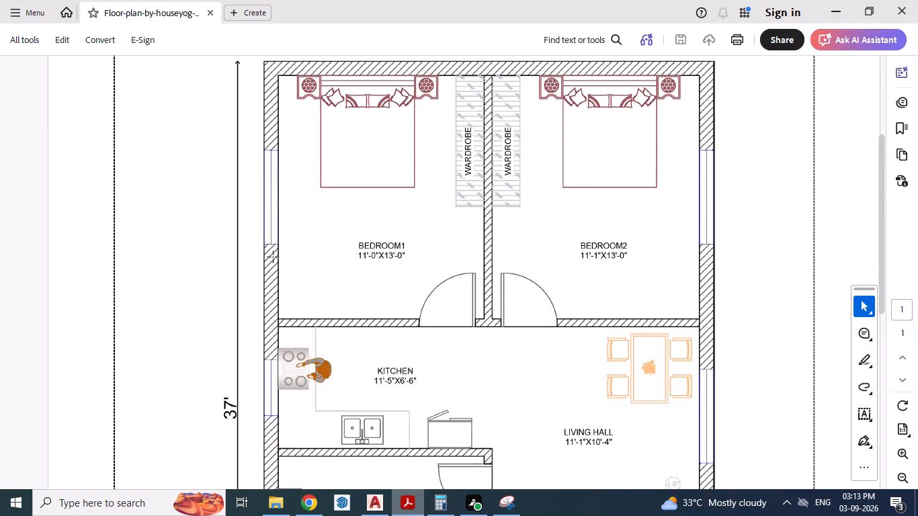
scroll(274, 257, "down", 7)
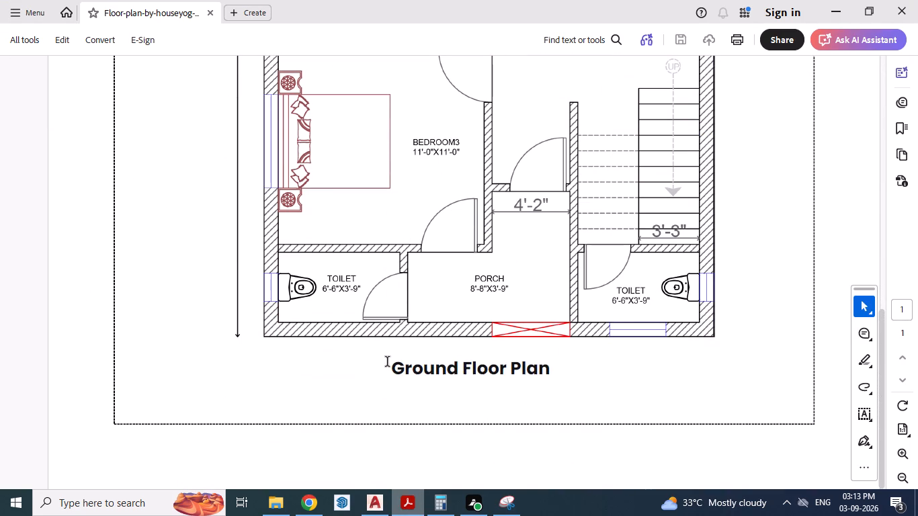
scroll(399, 370, "up", 8)
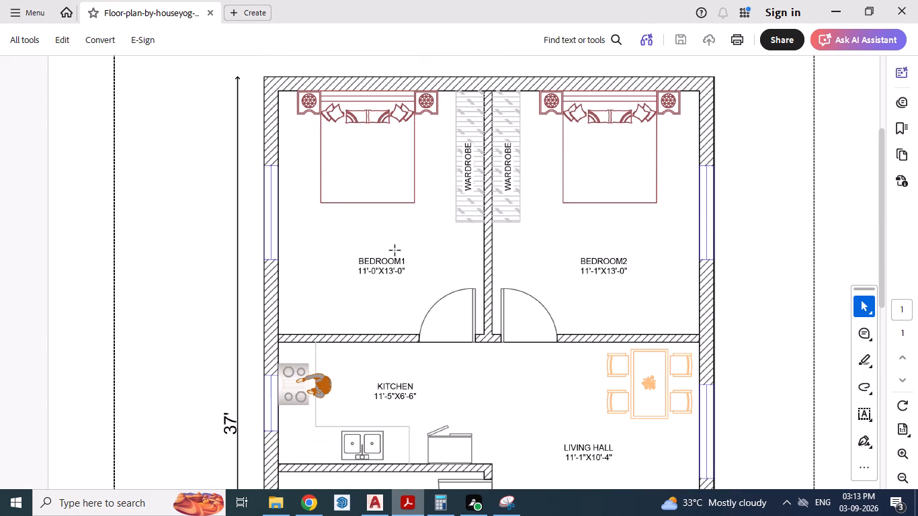
scroll(395, 250, "down", 1, "ctrl")
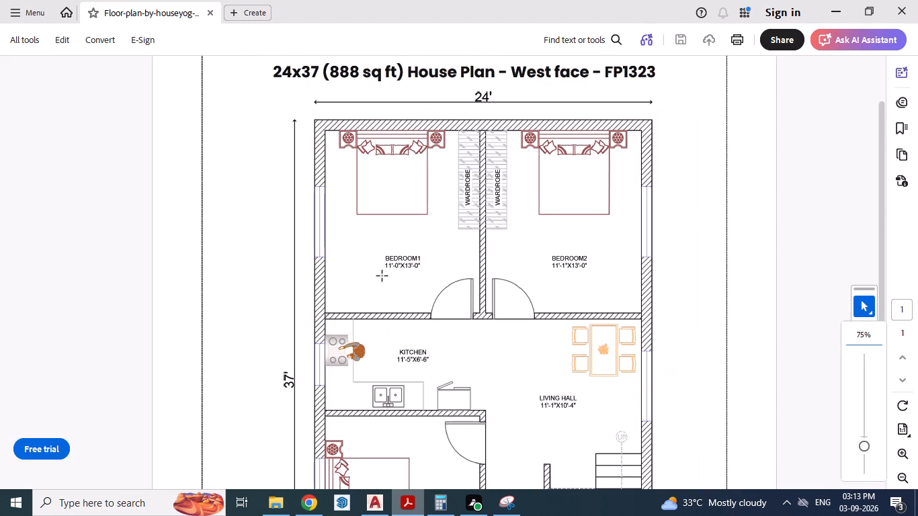
scroll(390, 261, "down", 4)
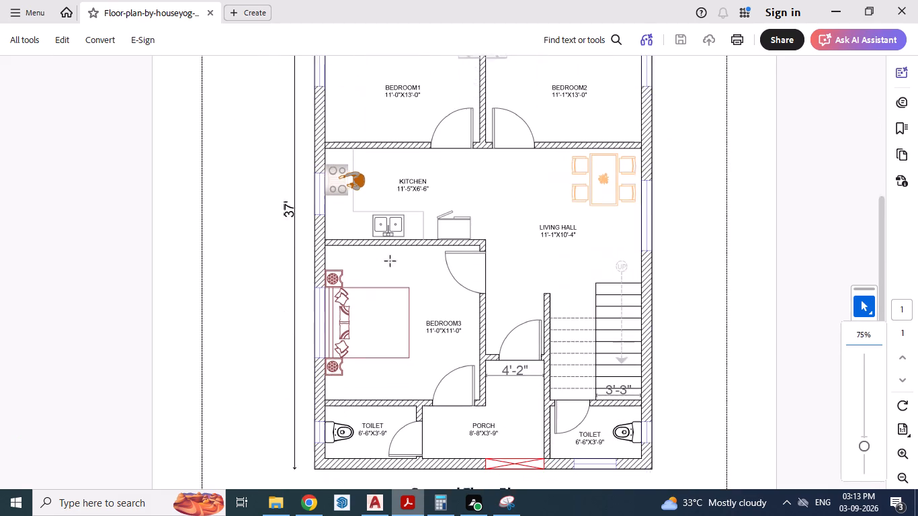
Return to AutoCAD and set up a YQArch wall on the WALL layer with thickness 9 and left alignment.
key("alt+Tab")
scroll(360, 311, "down", 1)
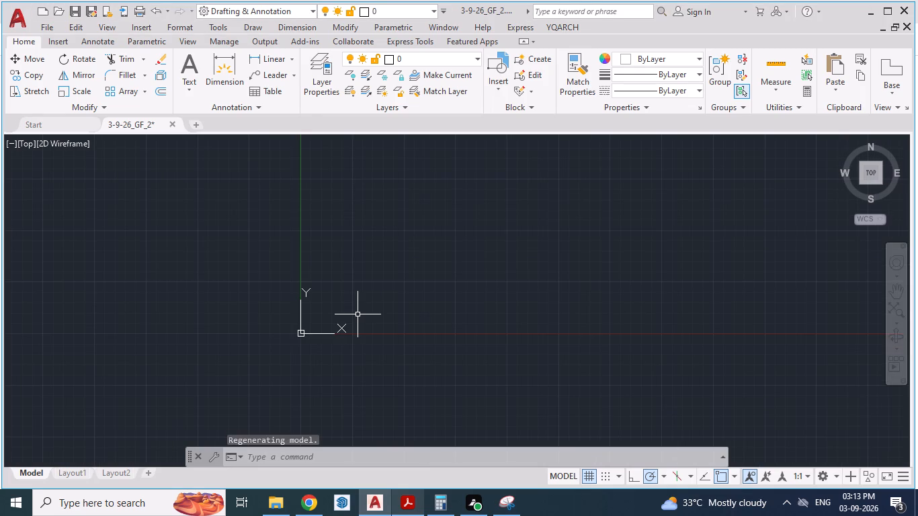
key("z")
key("Return")
key("e")
key("Return")
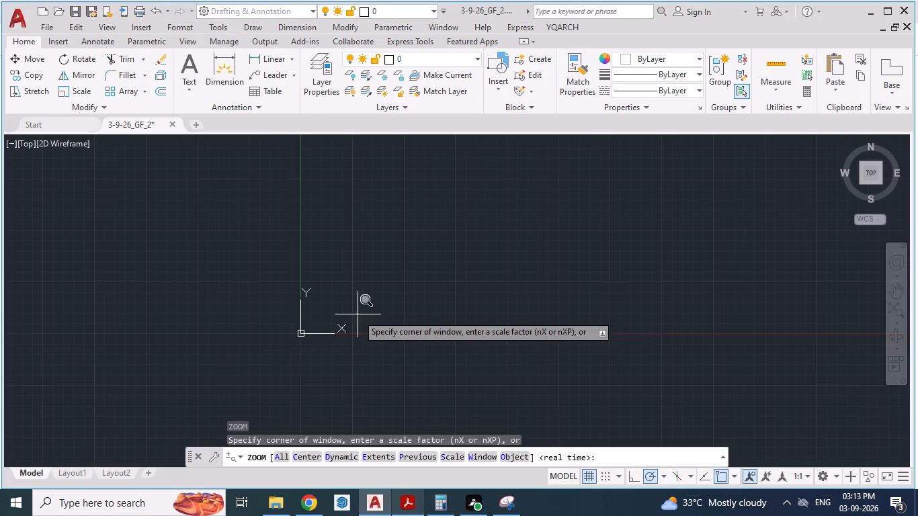
scroll(306, 302, "down", 2)
middle_click_drag(367, 274, 356, 286)
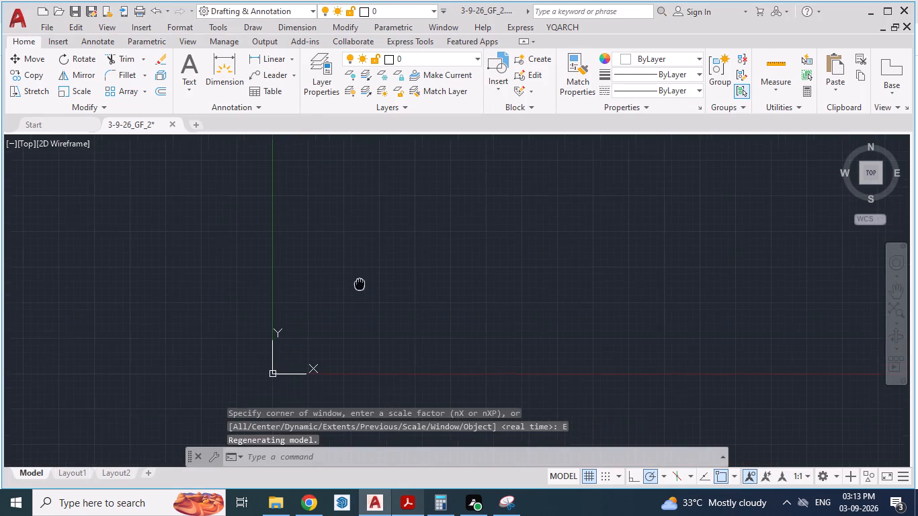
middle_click_drag(356, 286, 254, 396)
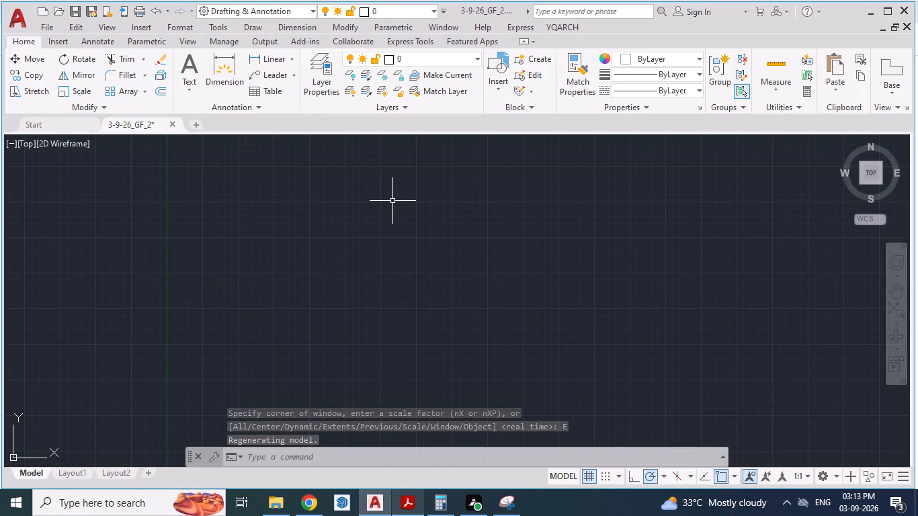
type("WW")
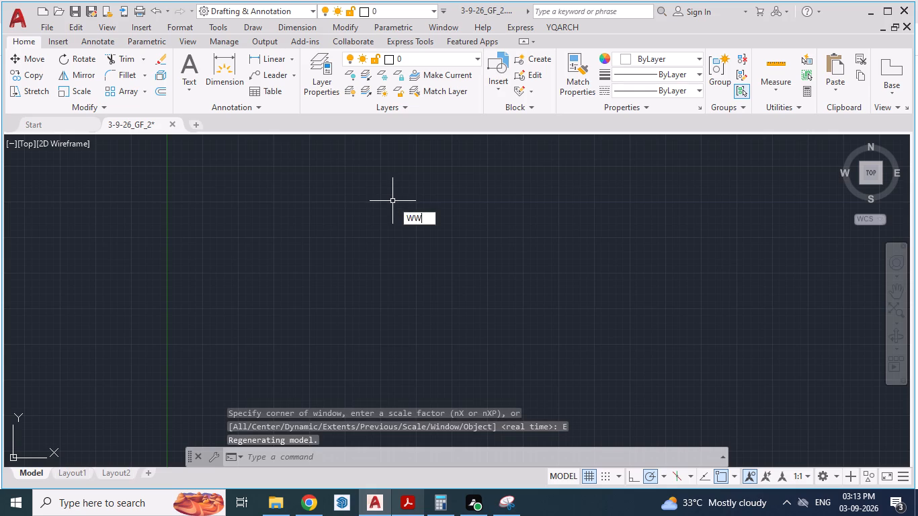
key("Return")
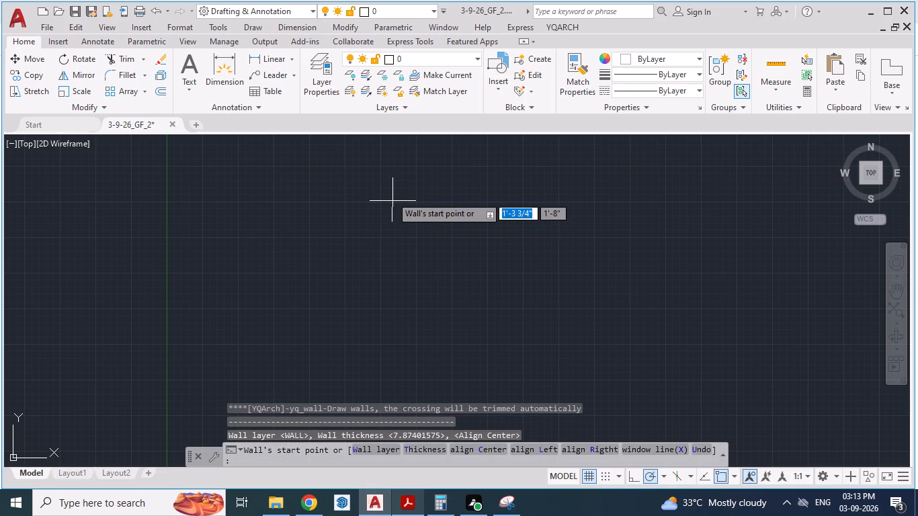
left_click(374, 447)
left_click(418, 294)
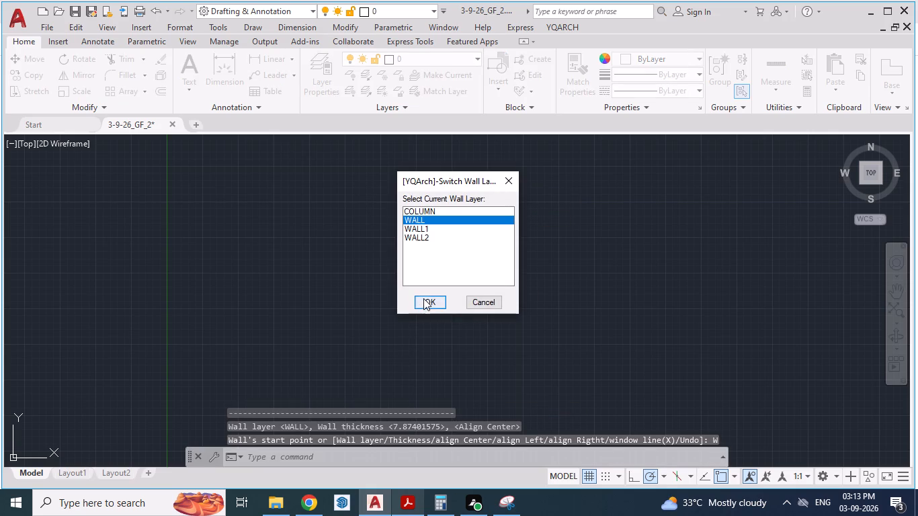
left_click(423, 298)
left_click(423, 448)
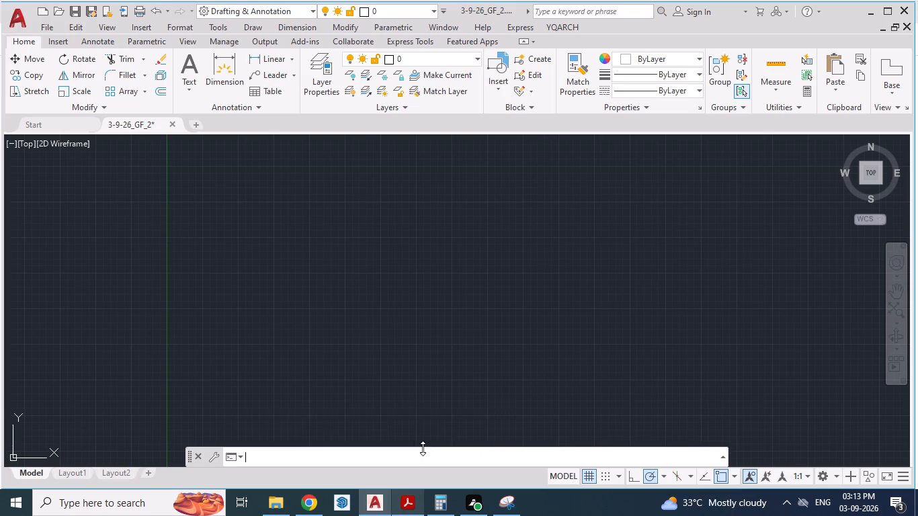
left_click_drag(476, 319, 369, 319)
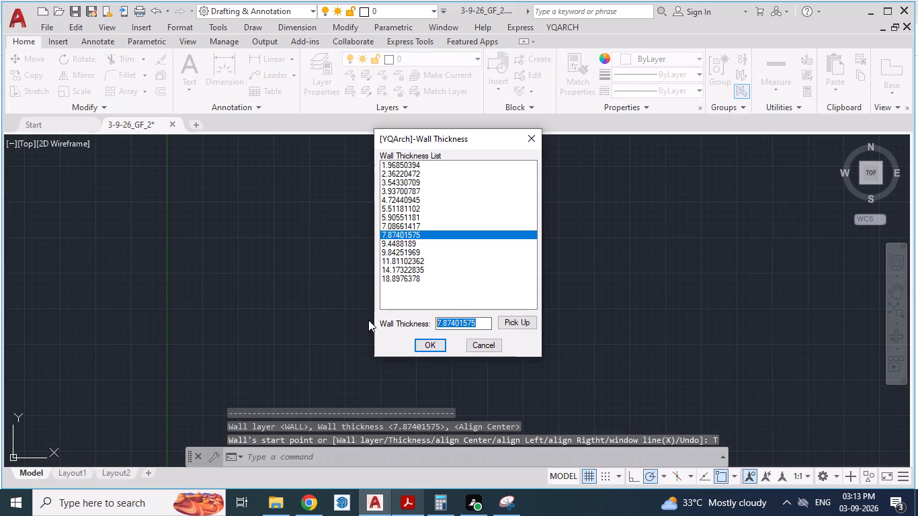
key("9")
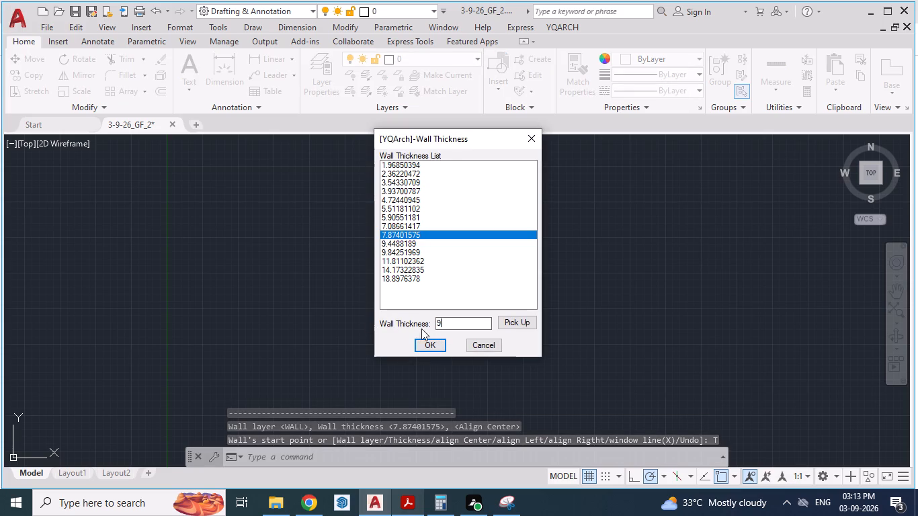
left_click(432, 347)
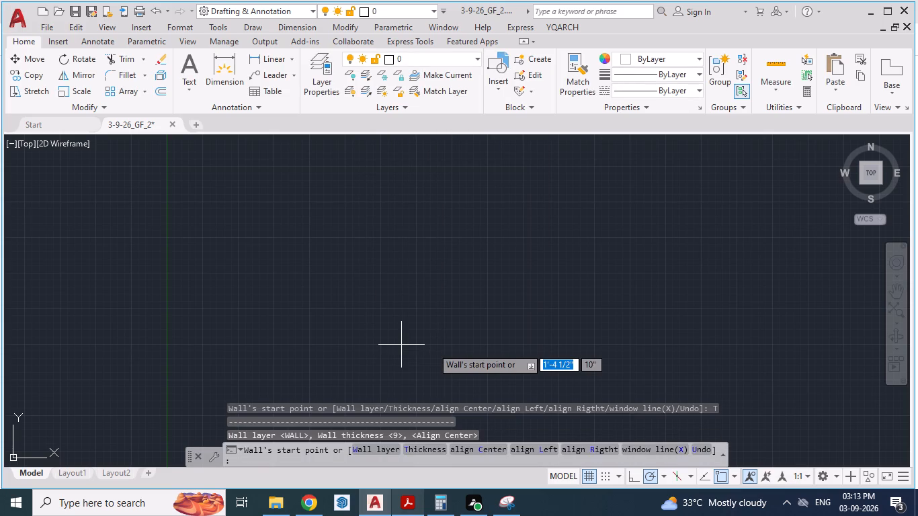
left_click(530, 450)
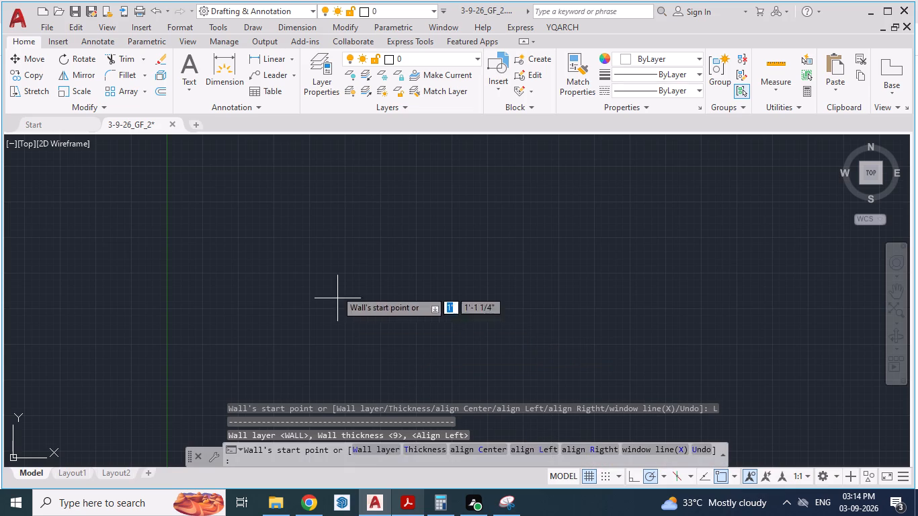
Draw the house's top outer wall 24' long horizontally, checking the overall width against the PDF floor plan.
left_click(344, 185)
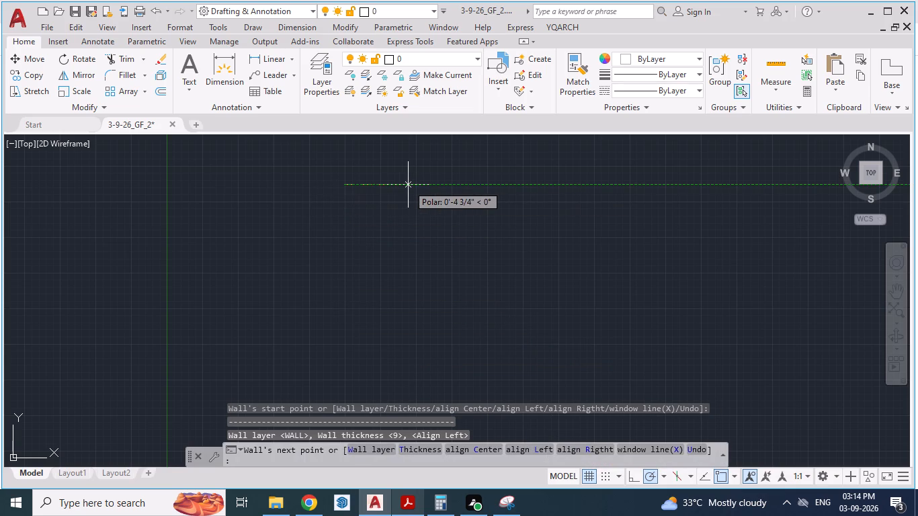
key("alt+Tab")
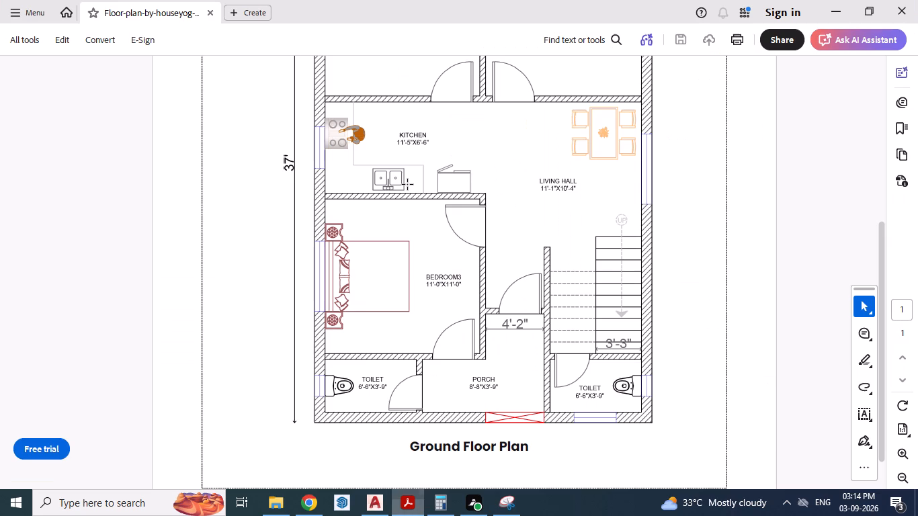
scroll(408, 185, "up", 2)
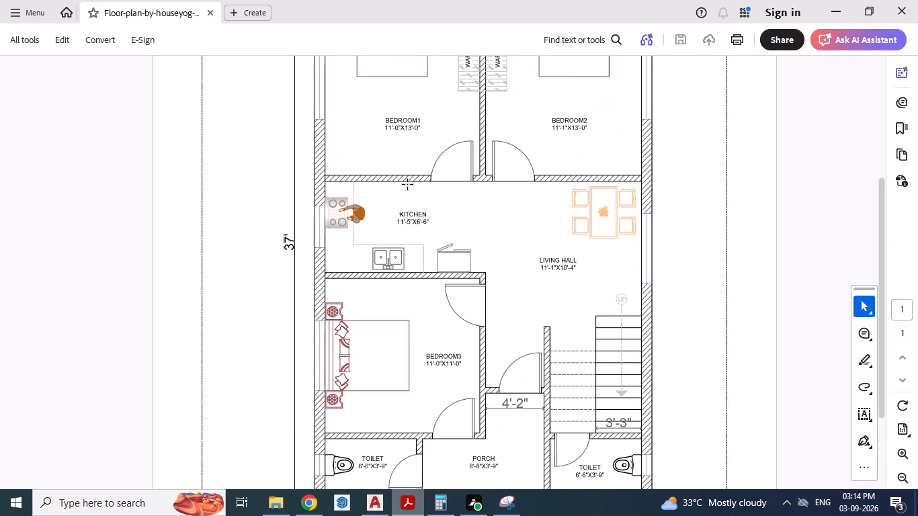
scroll(408, 185, "up", 3)
scroll(408, 185, "down", 1, "ctrl")
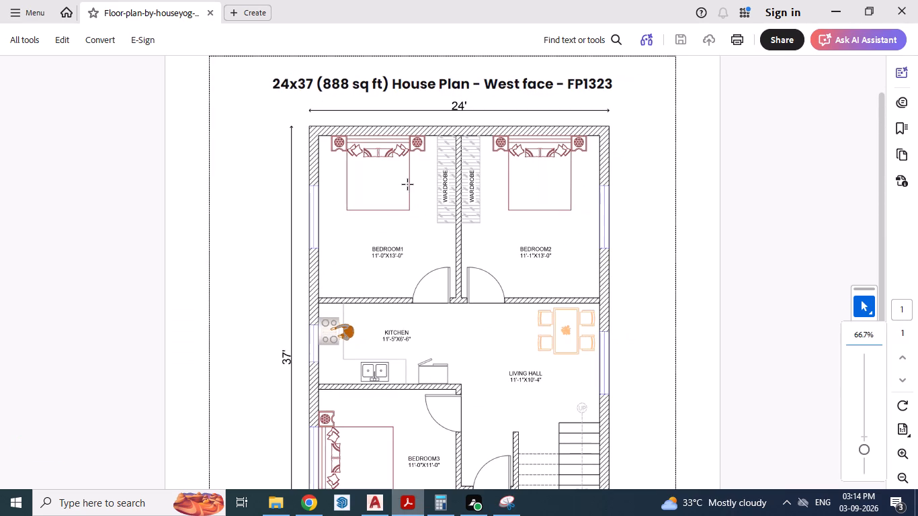
key("alt+Tab")
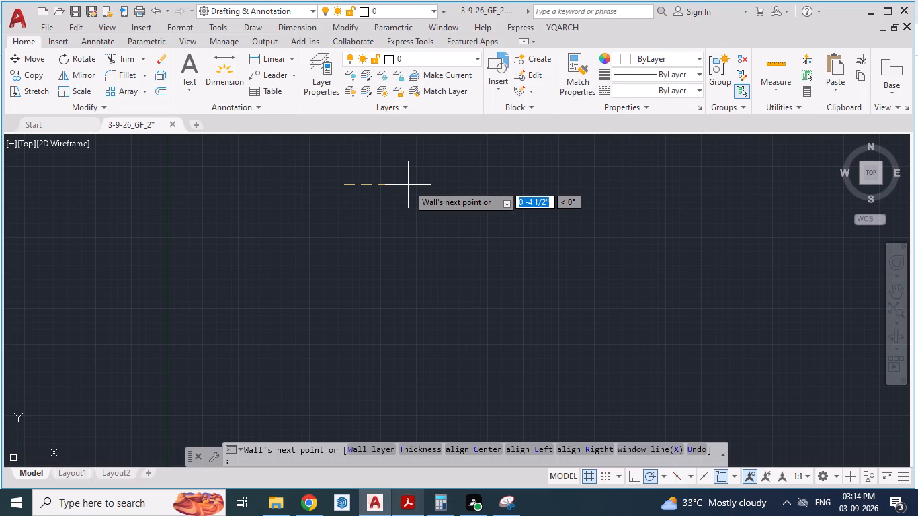
type("24'")
key("Return")
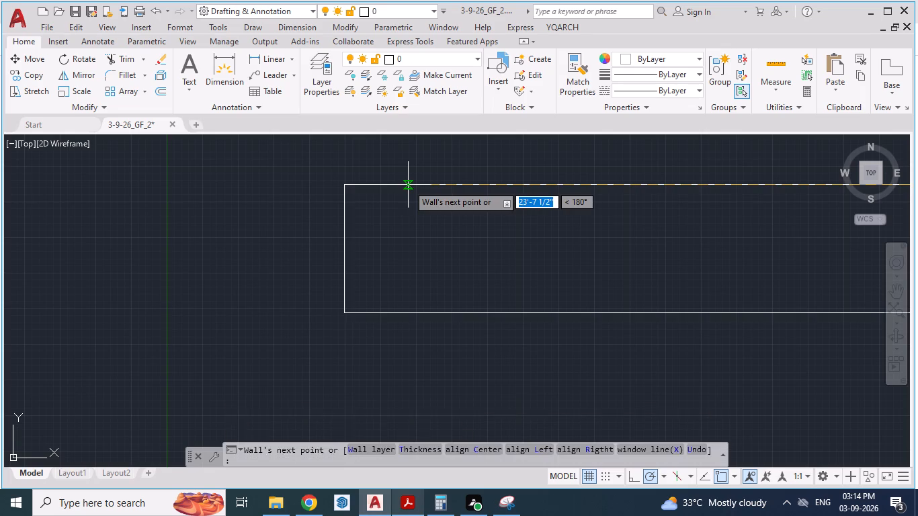
Continue the outer wall 37' downward and 24' back to the left, and close it at the starting corner.
scroll(375, 199, "down", 8)
scroll(492, 250, "up", 1)
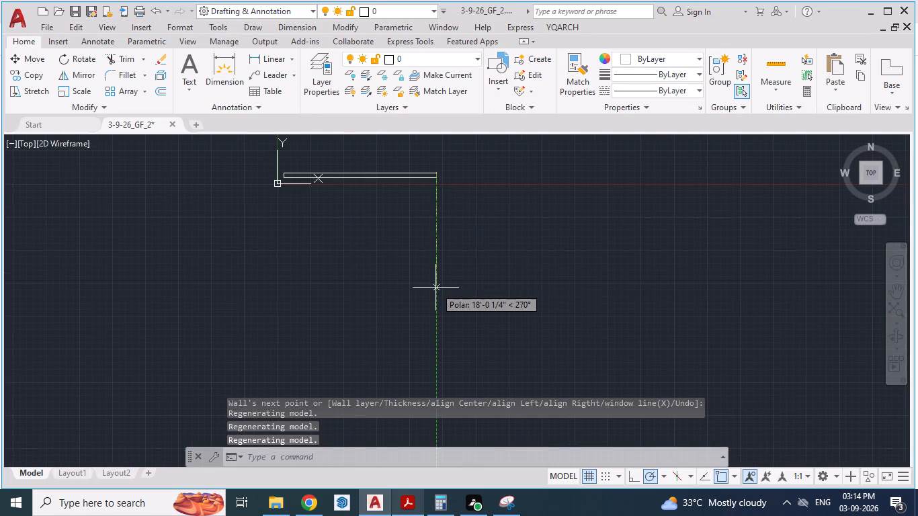
type("37'")
key("Return")
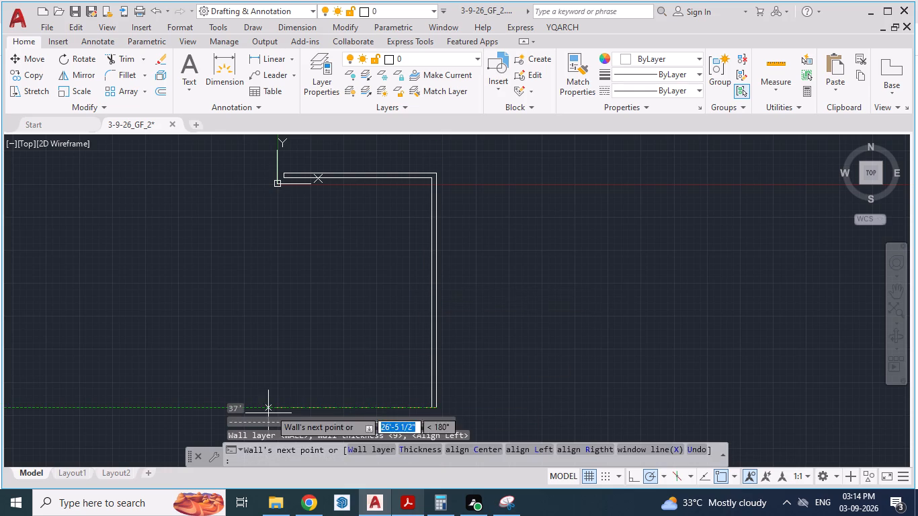
type("24'")
key("Return")
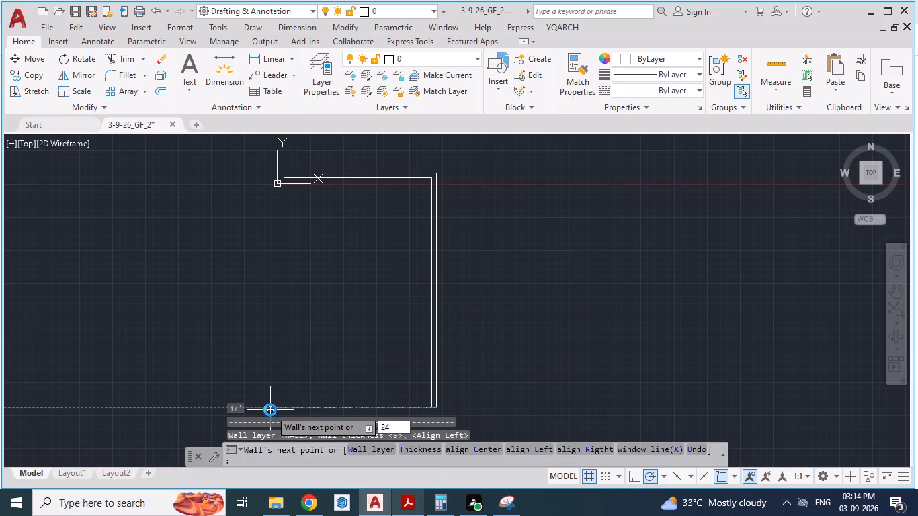
scroll(287, 192, "up", 3)
left_click(277, 150)
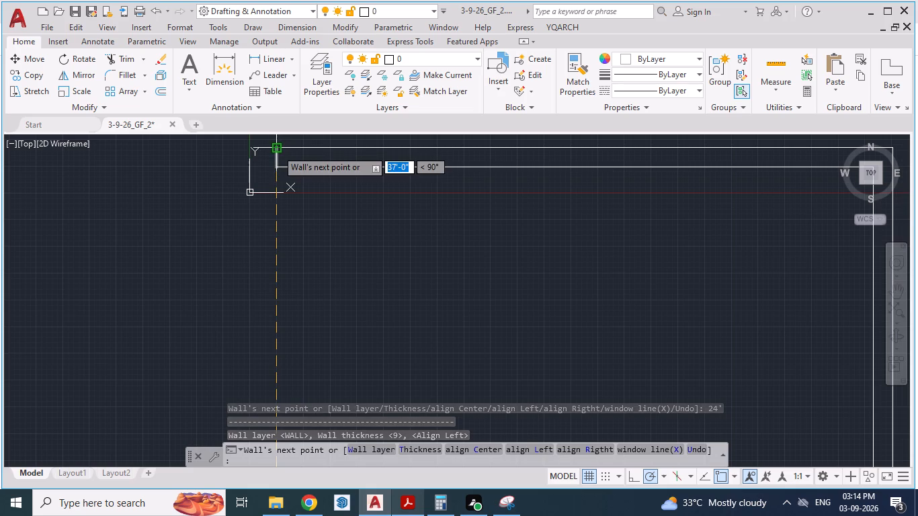
key("Return")
Move the complete outer wall rectangle by its bottom-left corner to the empty area above and right of the origin.
scroll(299, 148, "down", 1)
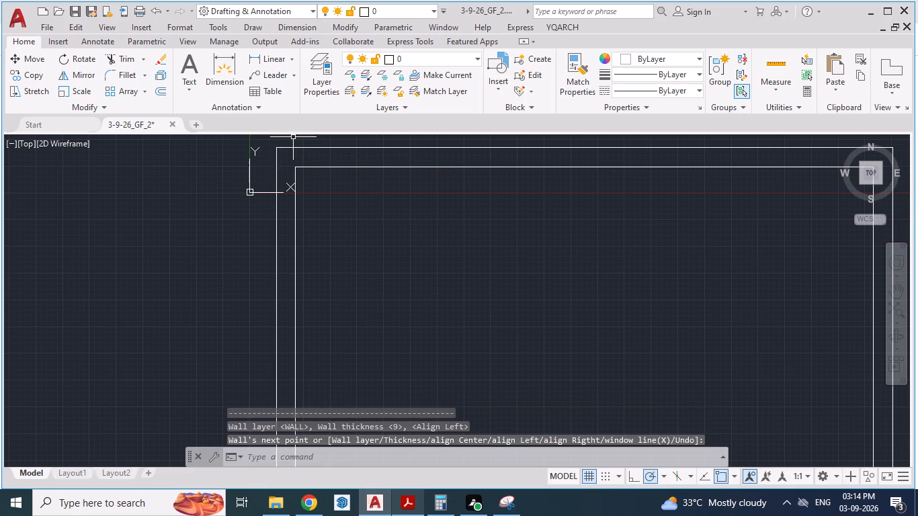
scroll(295, 140, "down", 3)
scroll(337, 217, "down", 1)
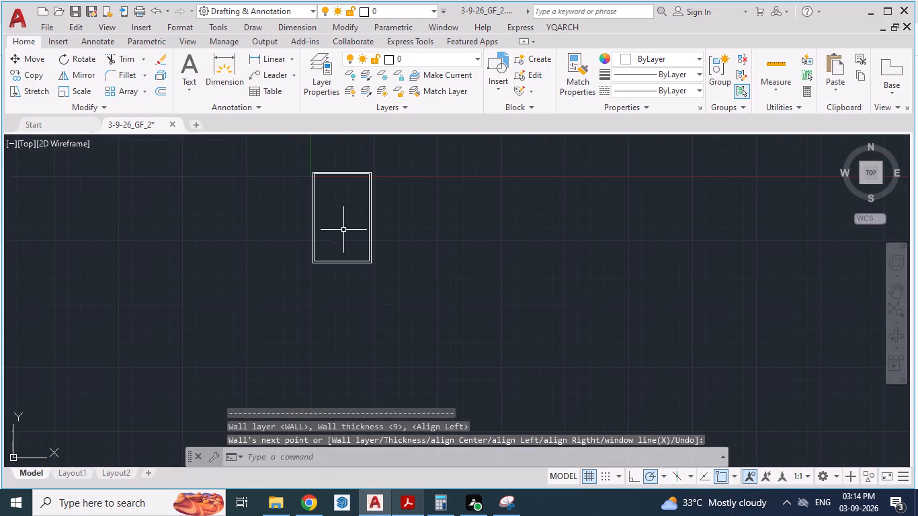
left_click(380, 152)
left_click(290, 284)
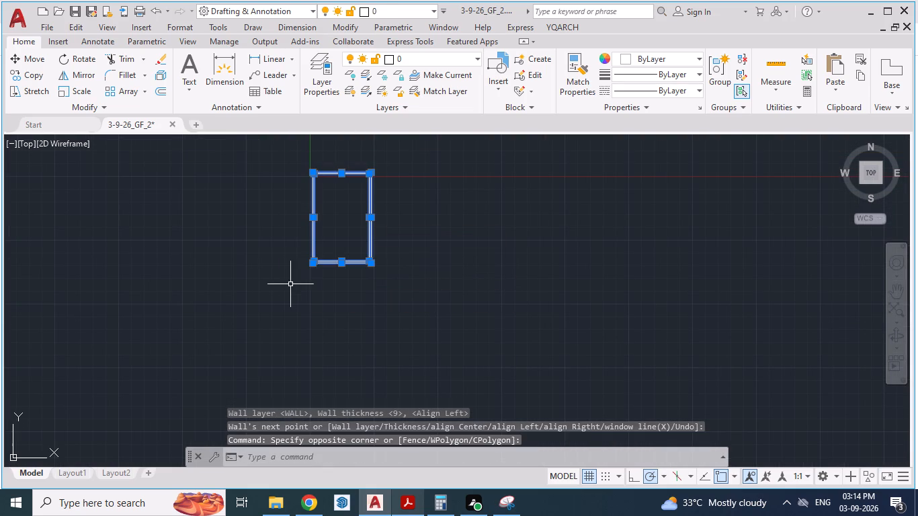
key("m")
key("Return")
scroll(304, 288, "down", 1)
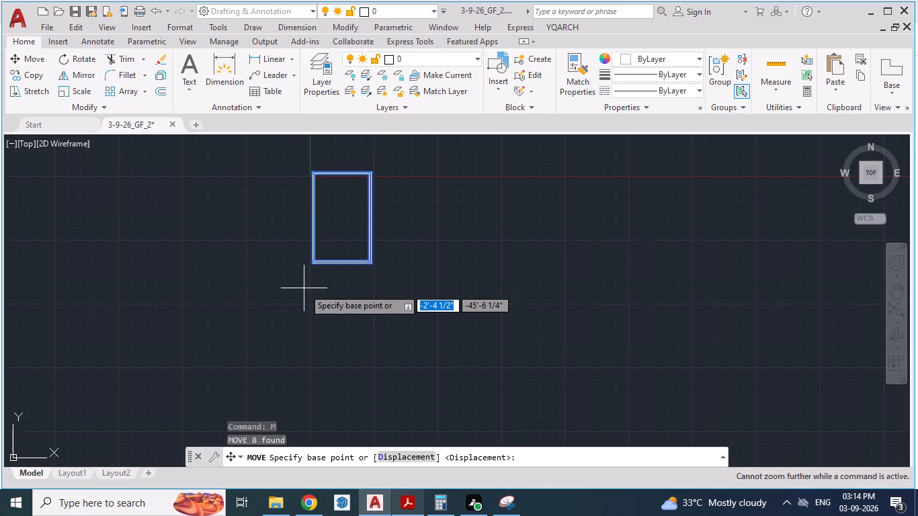
scroll(304, 288, "down", 3)
scroll(354, 319, "down", 1)
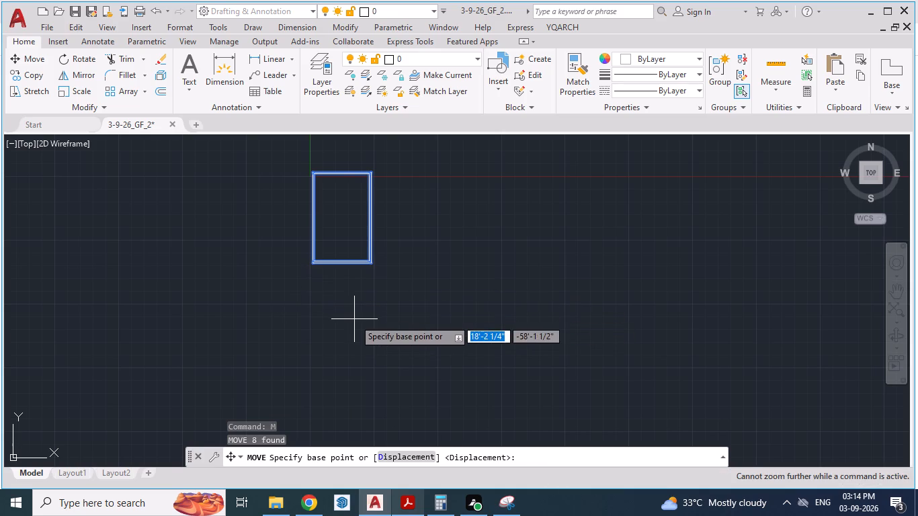
scroll(319, 353, "down", 1)
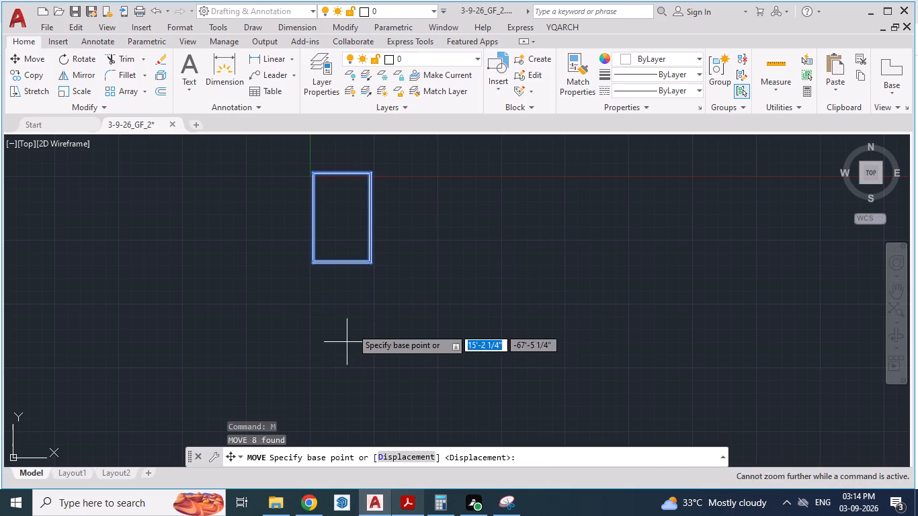
left_click_drag(312, 264, 382, 209)
scroll(388, 193, "down", 3)
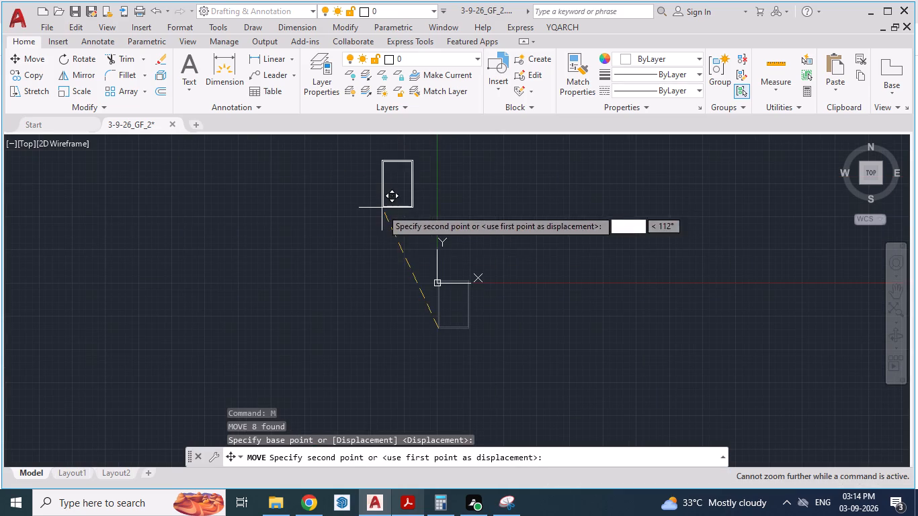
left_click_drag(382, 209, 469, 243)
scroll(378, 223, "down", 1)
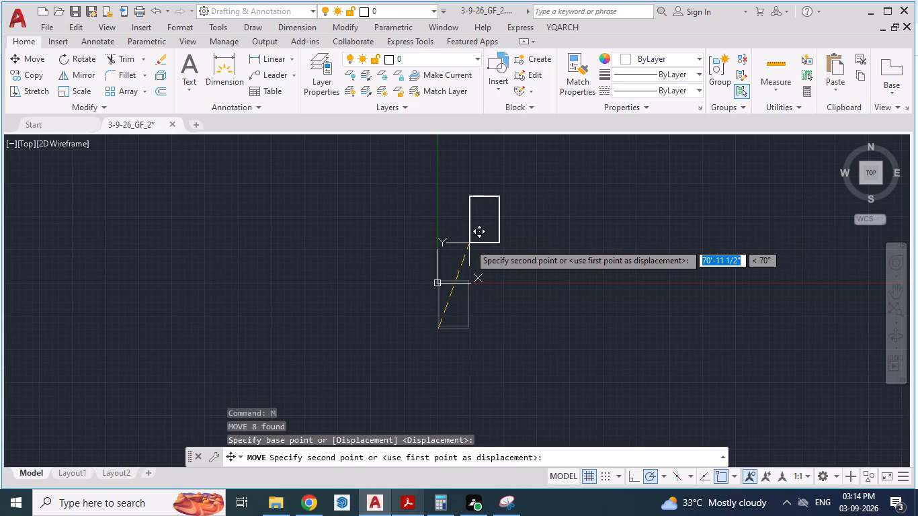
left_click_drag(469, 243, 476, 241)
left_click(476, 241)
scroll(524, 199, "up", 2)
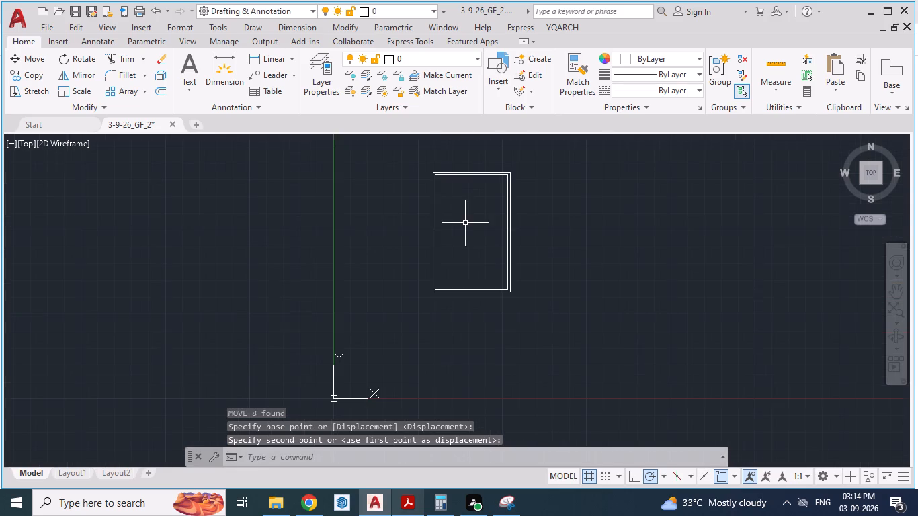
scroll(435, 252, "down", 1)
scroll(476, 239, "up", 2)
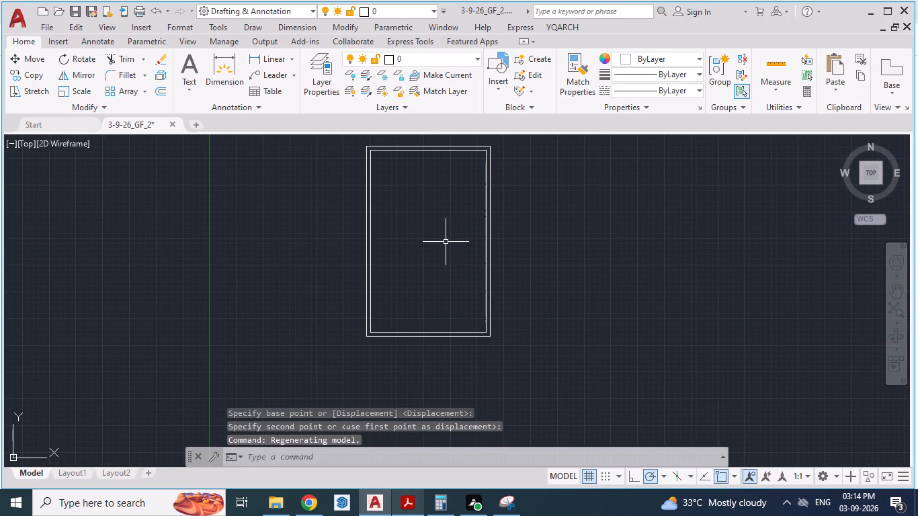
Check the bedroom depth in the PDF plan and offset the top outer wall 13' downward with YQArch wall offset.
key("Escape")
key("alt+Tab")
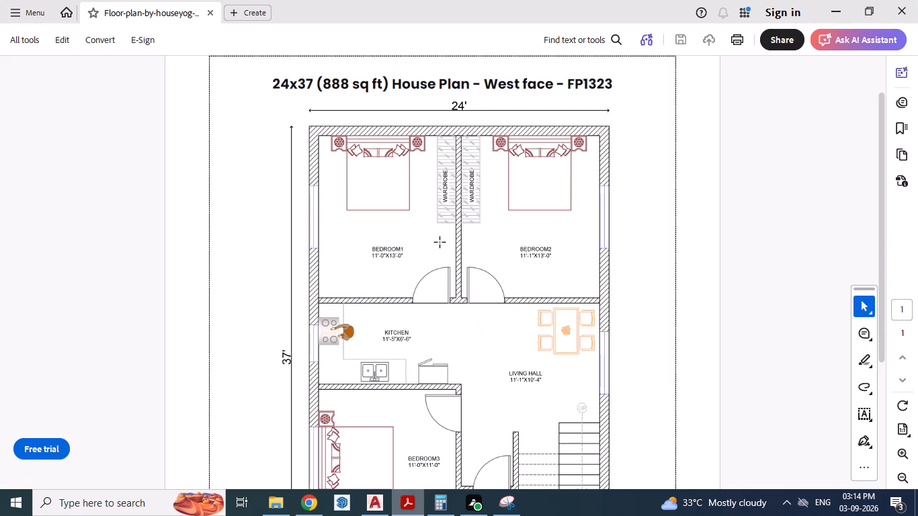
key("alt+Tab")
type("WWO")
key("Return")
key("alt+Tab")
key("alt+Tab")
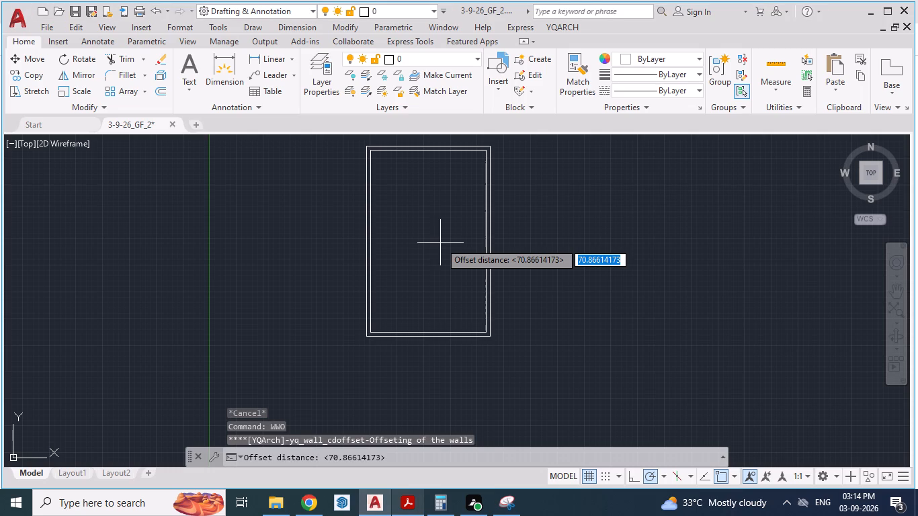
type("13'")
key("Return")
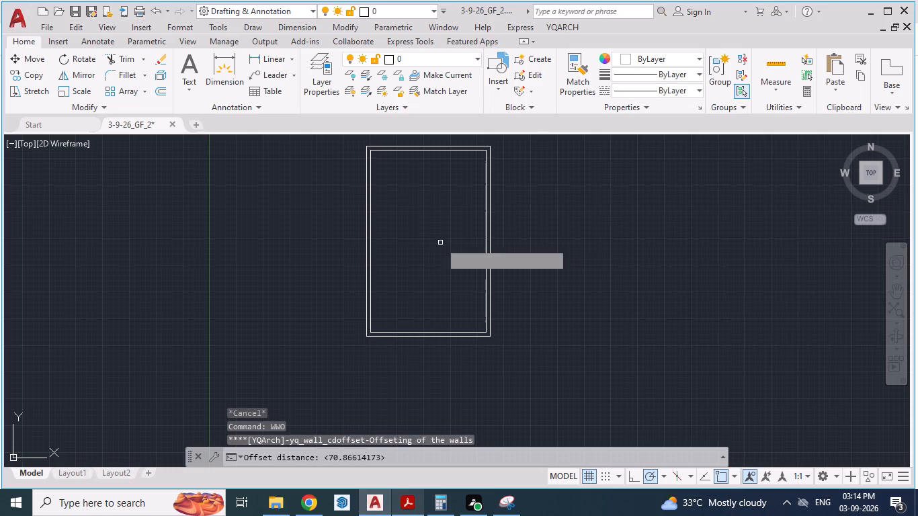
scroll(416, 165, "up", 2)
scroll(414, 210, "down", 1)
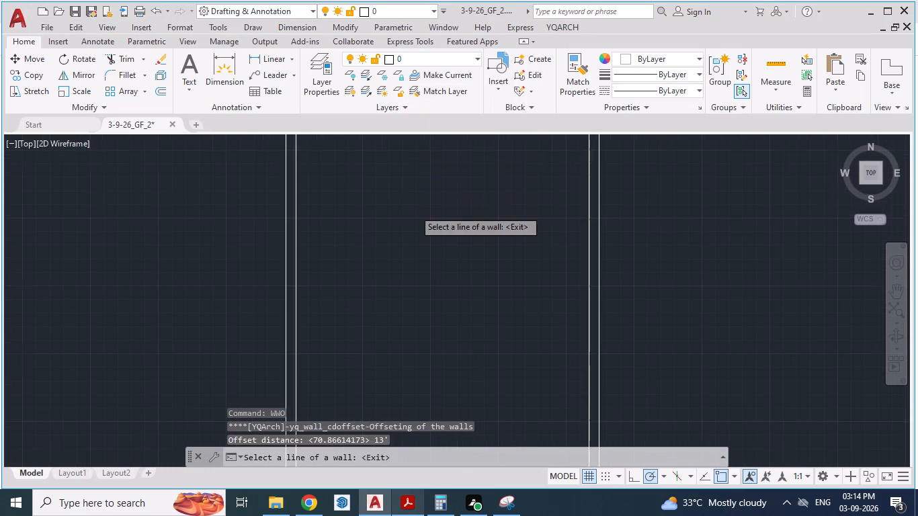
left_click(413, 159)
left_click(399, 269)
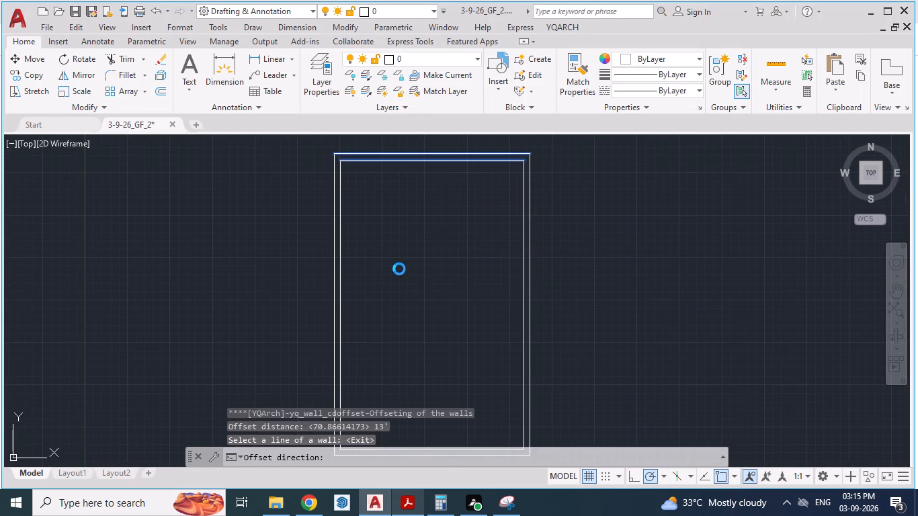
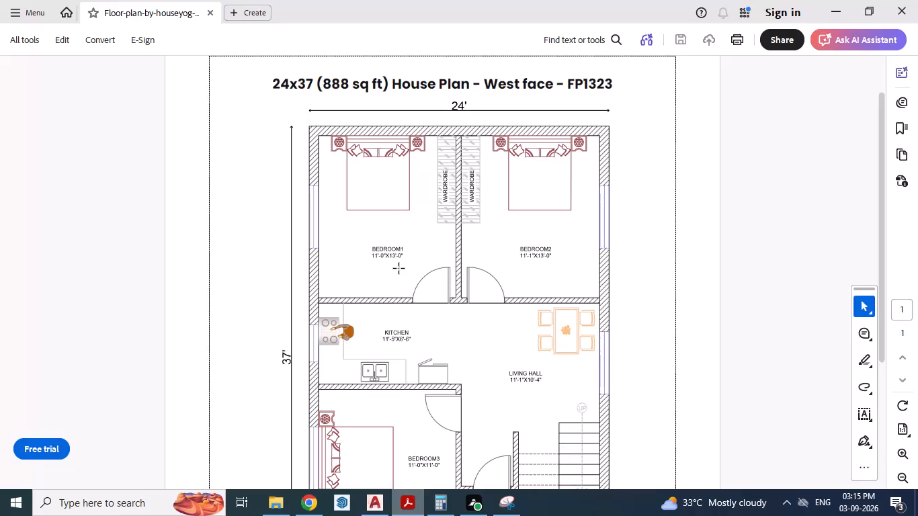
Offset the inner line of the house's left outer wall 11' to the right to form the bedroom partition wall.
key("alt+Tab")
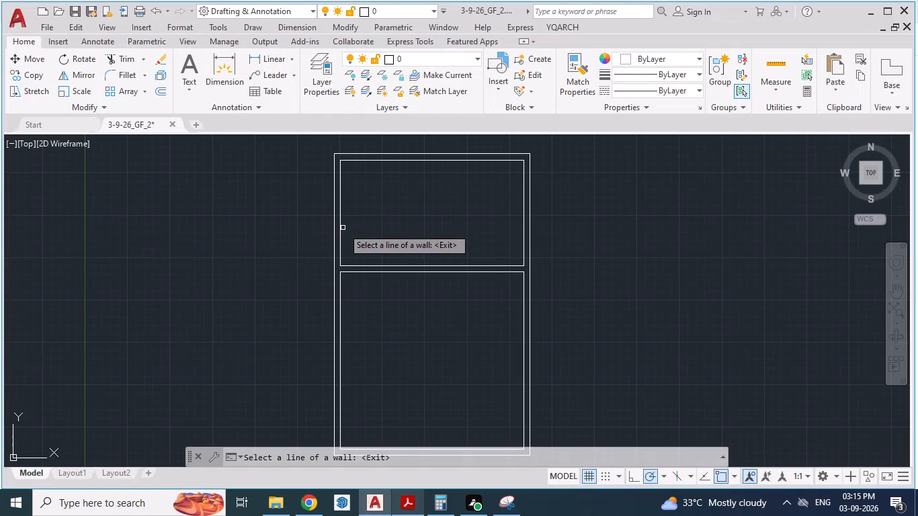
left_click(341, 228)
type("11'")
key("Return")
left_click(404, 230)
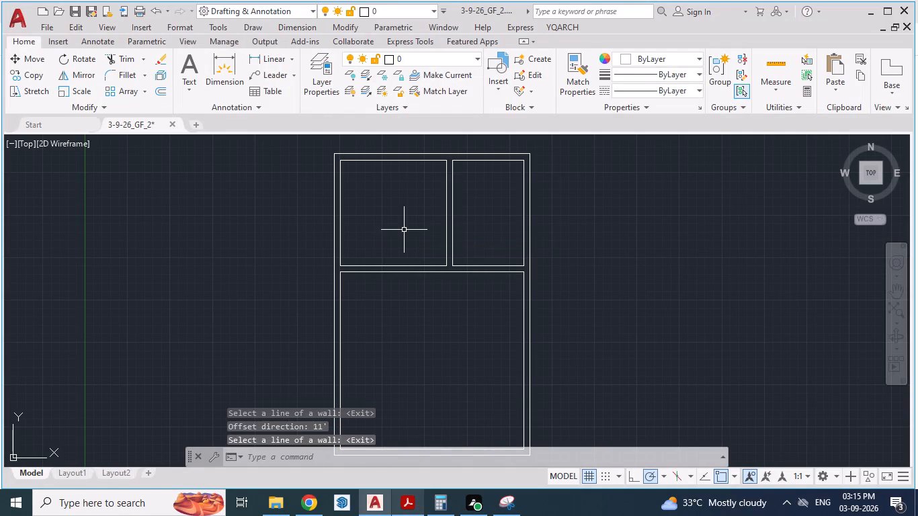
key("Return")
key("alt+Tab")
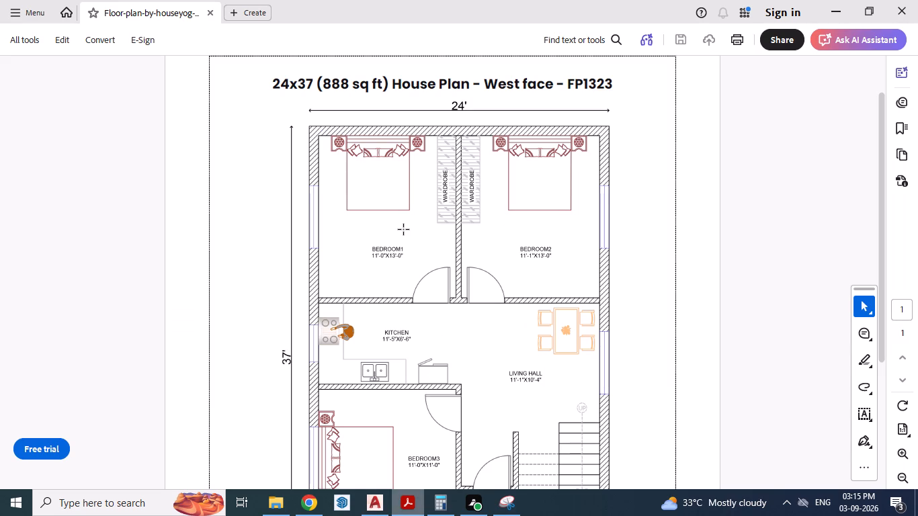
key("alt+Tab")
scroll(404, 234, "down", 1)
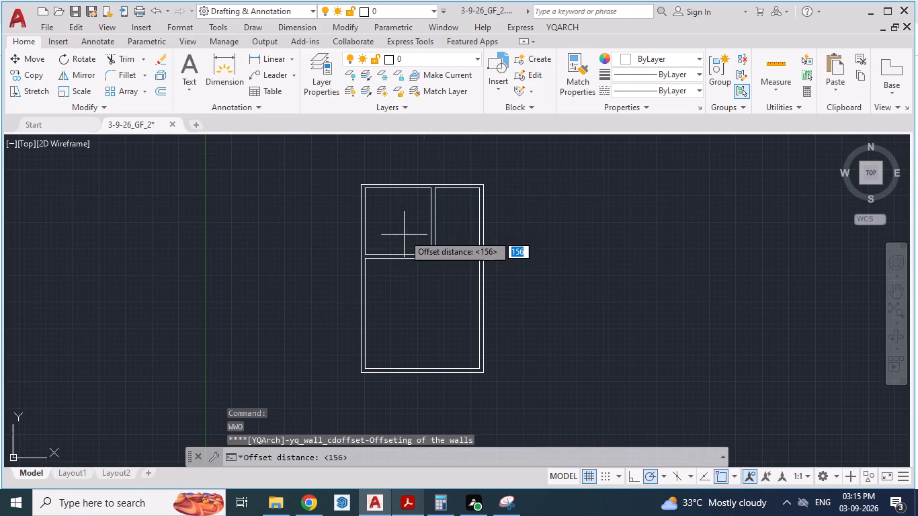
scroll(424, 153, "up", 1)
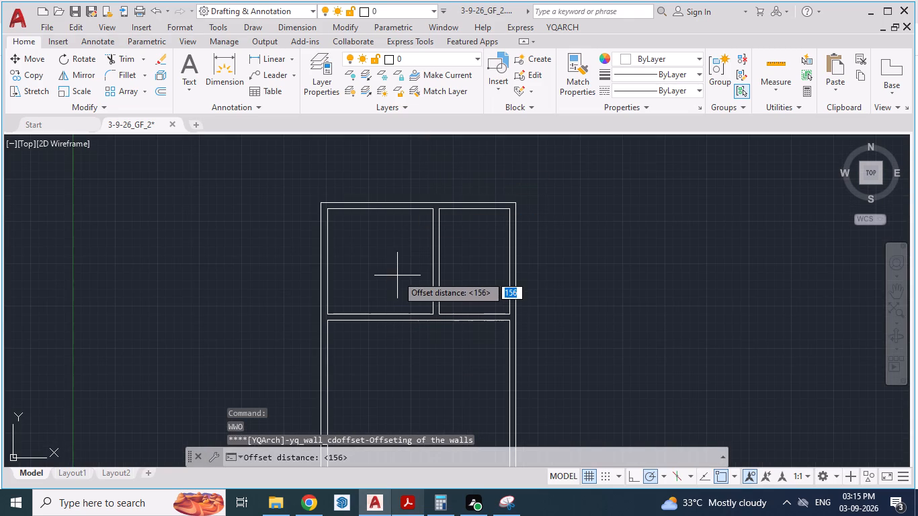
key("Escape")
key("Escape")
Add an aligned dimension for the overall house width between the outer top corners, placed above the top wall.
type("DA")
key("Return")
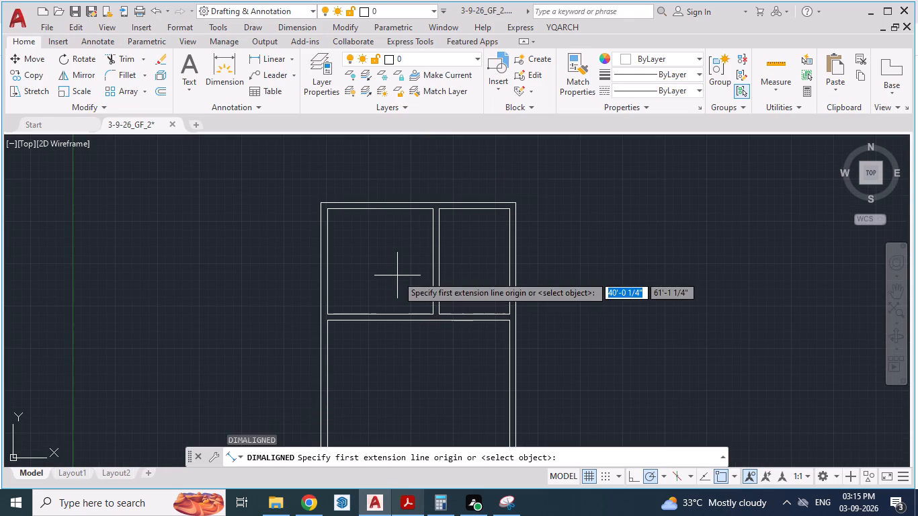
left_click(319, 206)
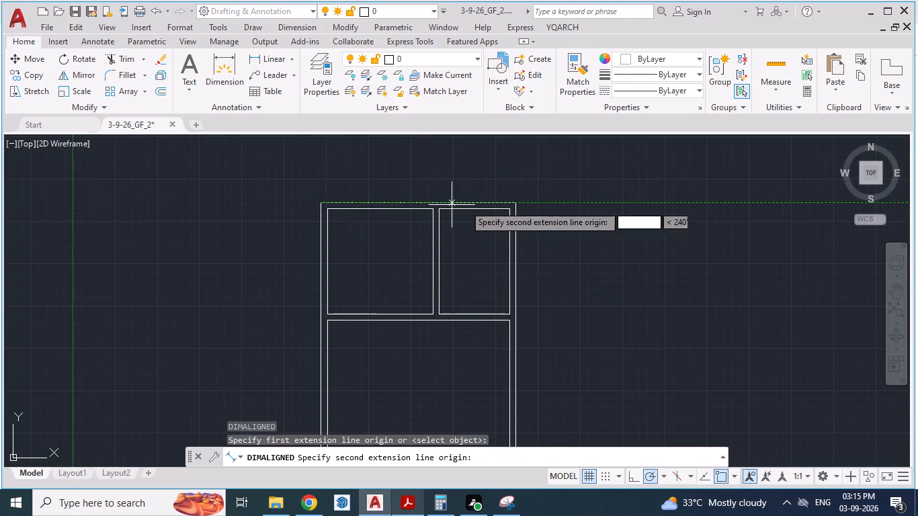
left_click(516, 201)
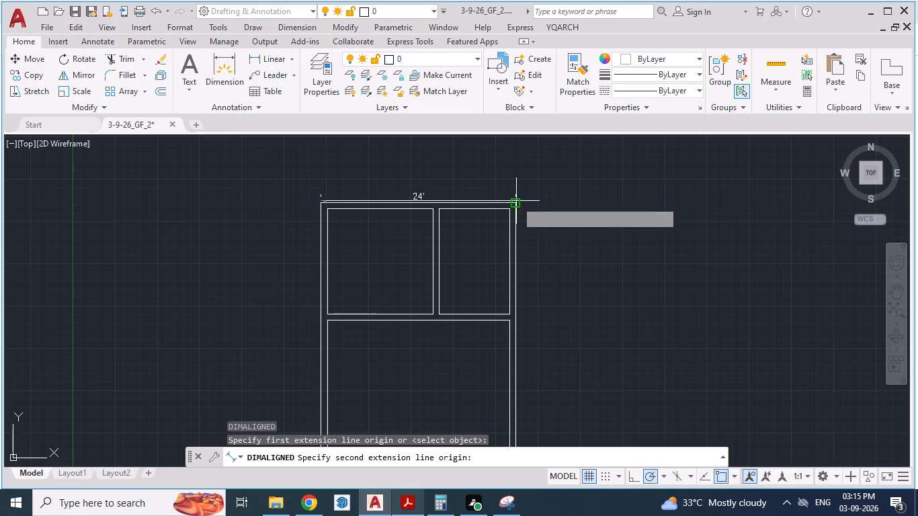
left_click(511, 181)
Add an aligned dimension for the overall house depth between the outer left corners, placed outside the left wall.
scroll(503, 206, "up", 2)
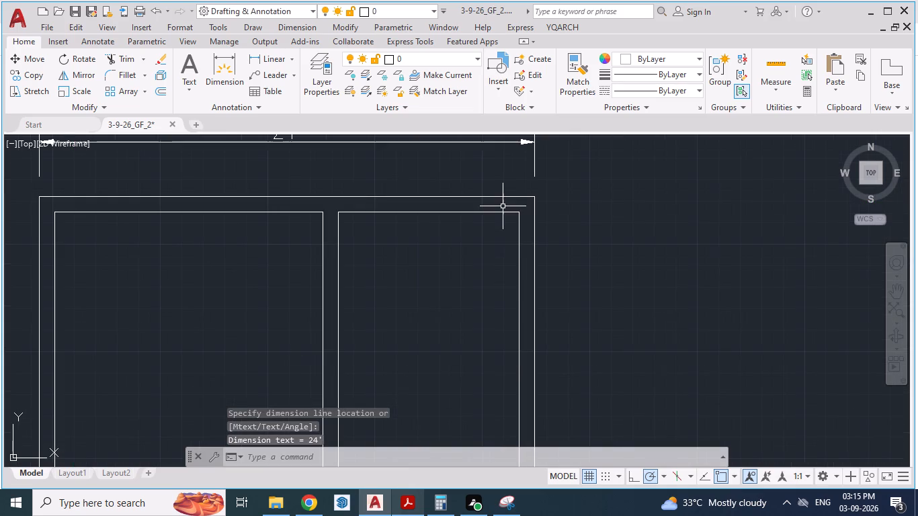
scroll(517, 251, "down", 1)
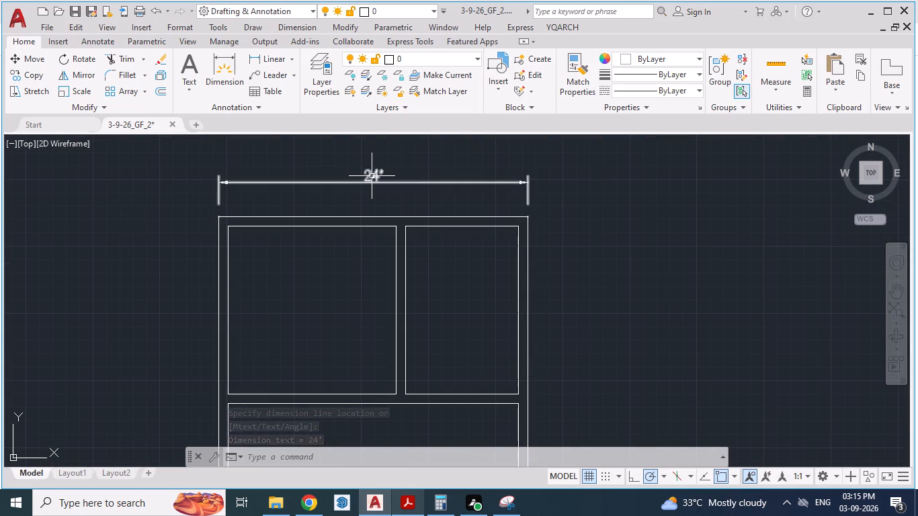
scroll(220, 215, "up", 2)
scroll(247, 247, "down", 2)
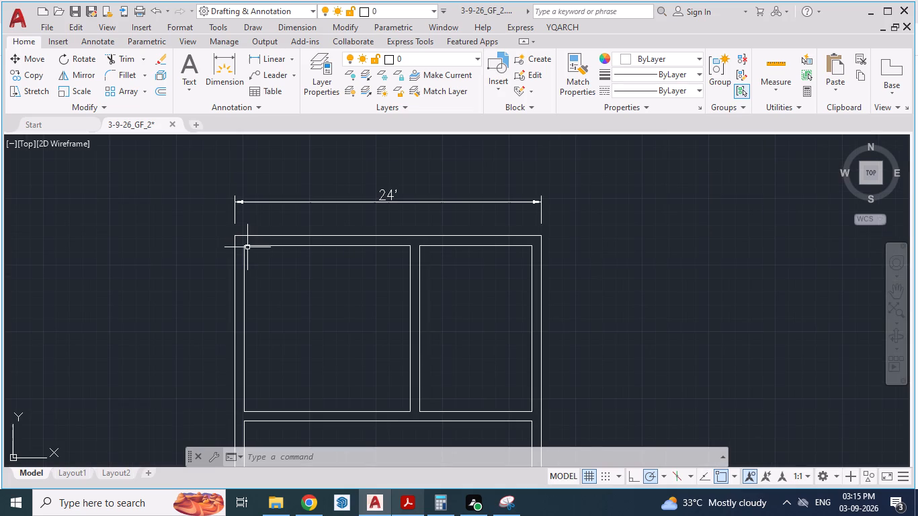
scroll(387, 234, "down", 1)
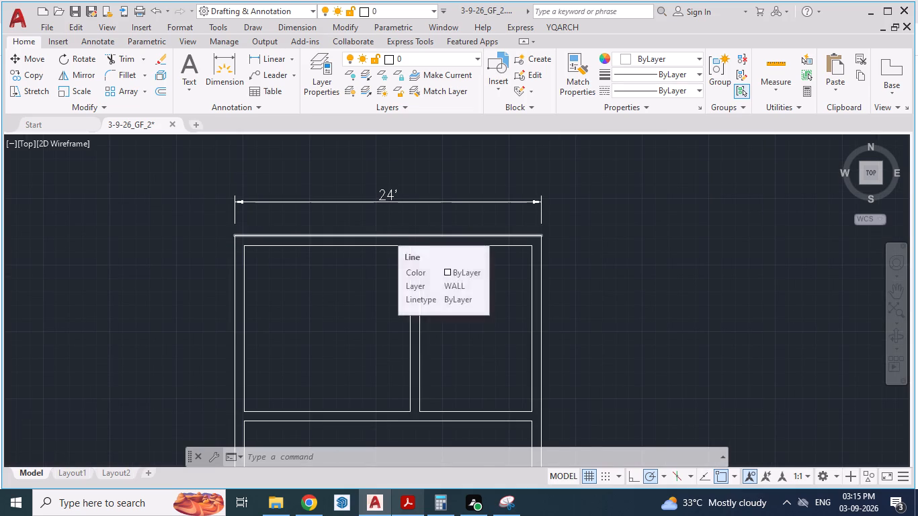
key("Escape")
type("DA")
key("Return")
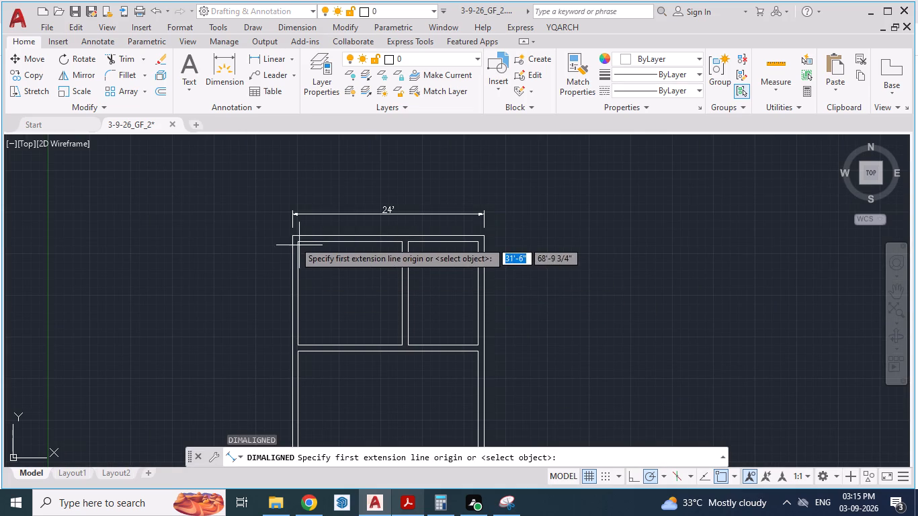
left_click(292, 240)
scroll(304, 207, "down", 2)
scroll(296, 338, "up", 3)
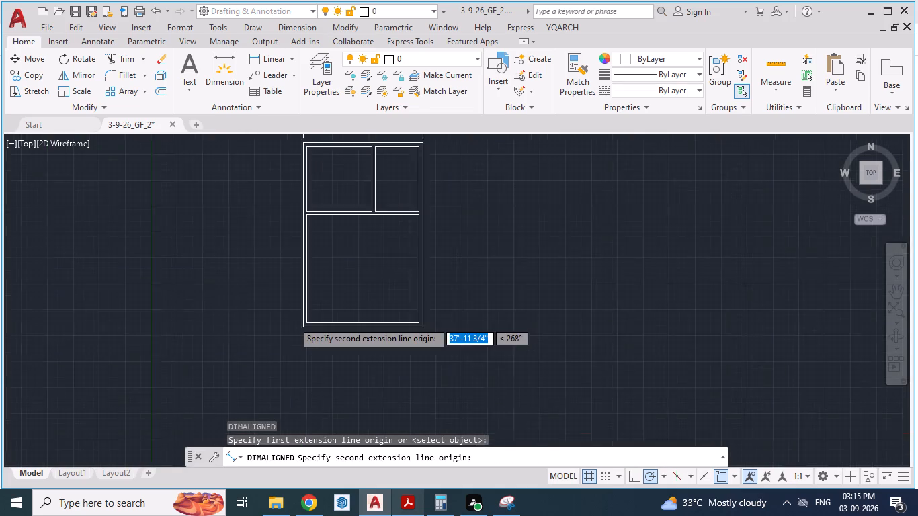
scroll(290, 311, "up", 2)
left_click(325, 337)
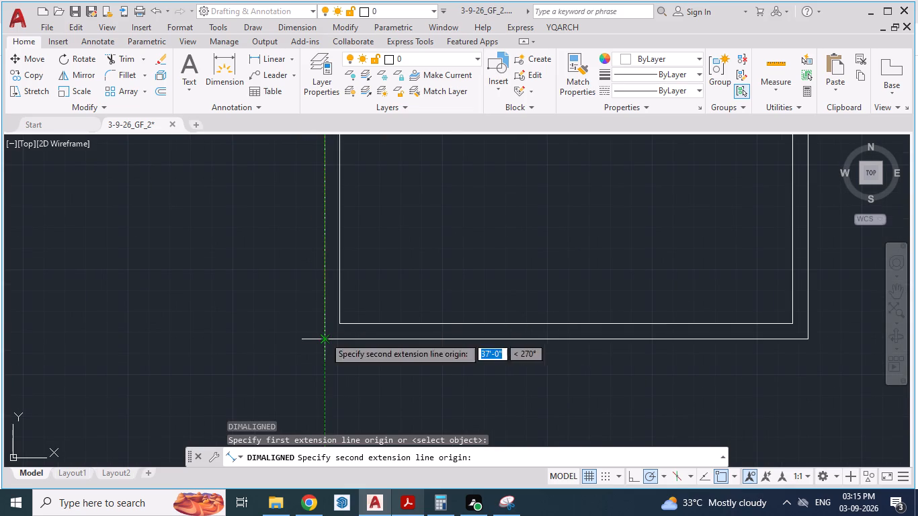
left_click(274, 333)
Compare the drawn walls with the bedroom layout in the PDF floor plan.
scroll(287, 349, "down", 3)
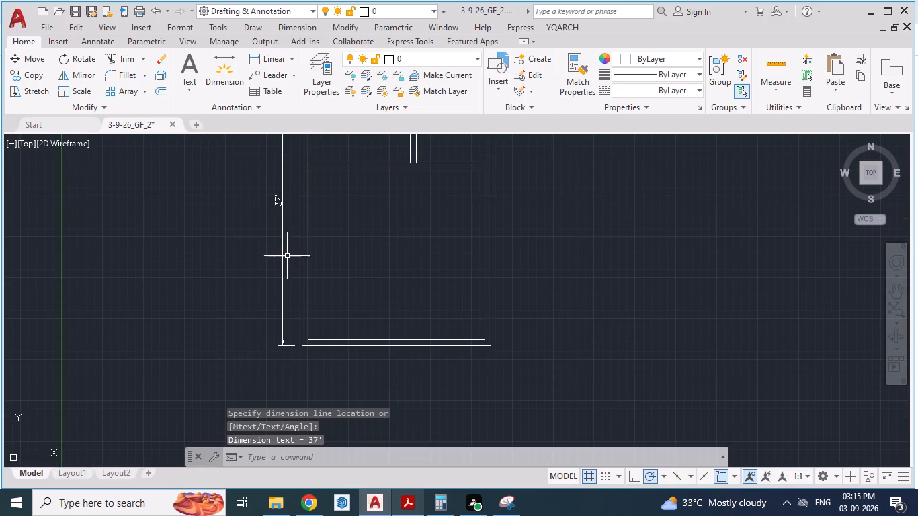
scroll(276, 185, "up", 2)
scroll(249, 303, "down", 3)
scroll(250, 314, "up", 1)
scroll(250, 314, "down", 1)
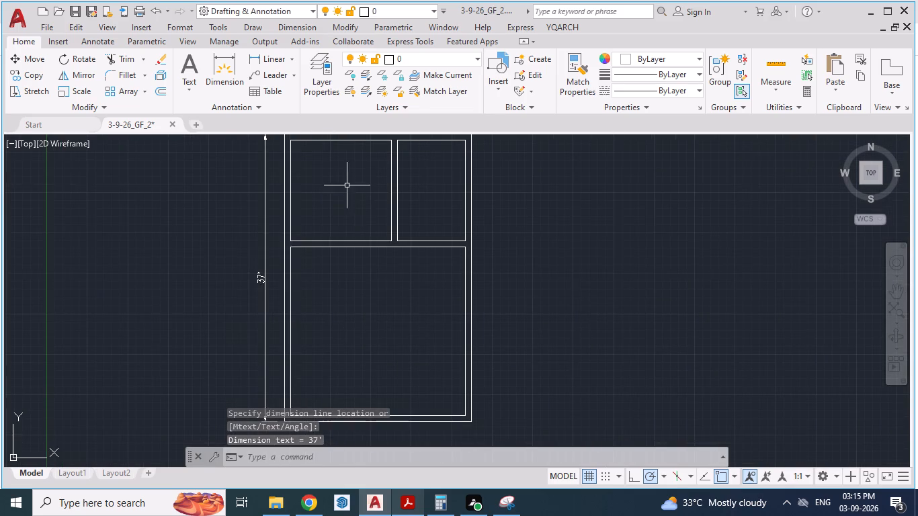
scroll(333, 236, "down", 1)
scroll(343, 216, "up", 1)
key("alt+Tab")
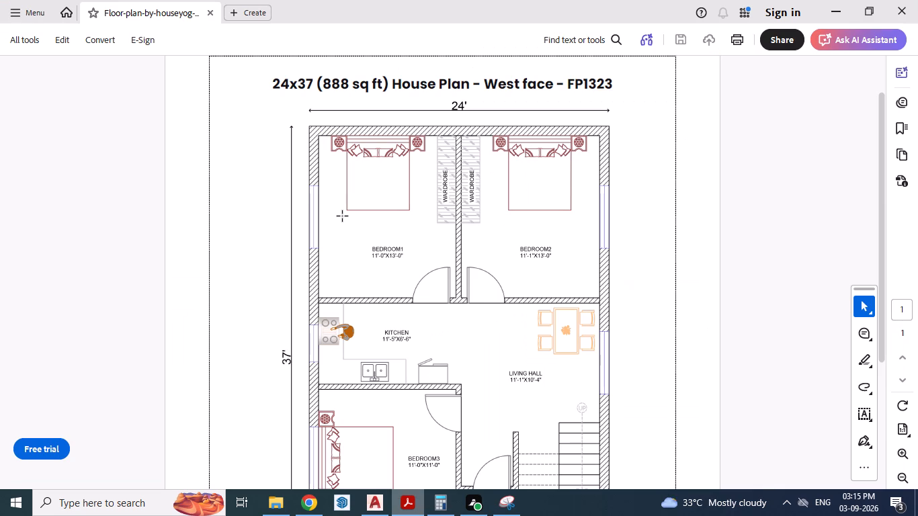
key("alt+Tab")
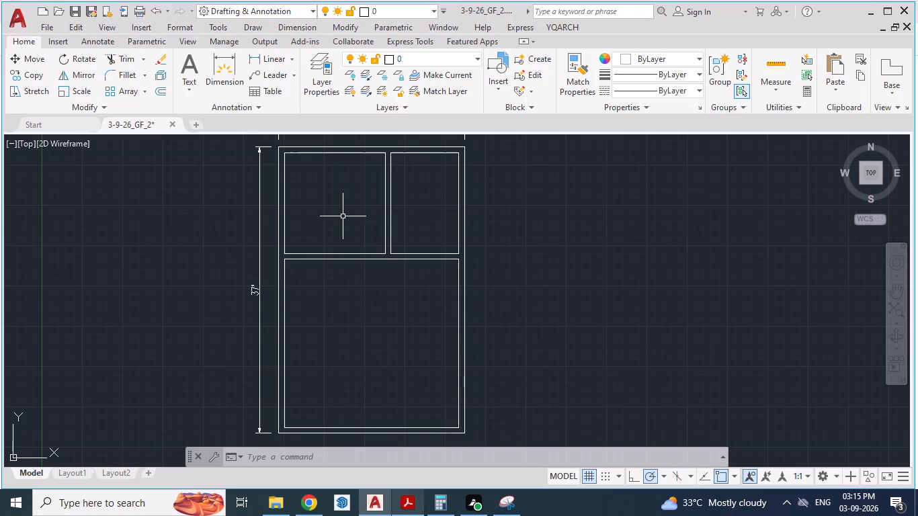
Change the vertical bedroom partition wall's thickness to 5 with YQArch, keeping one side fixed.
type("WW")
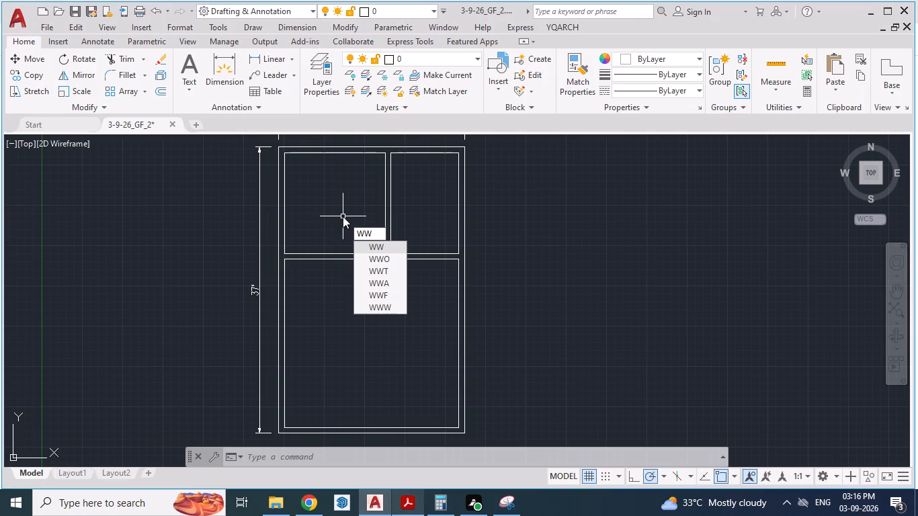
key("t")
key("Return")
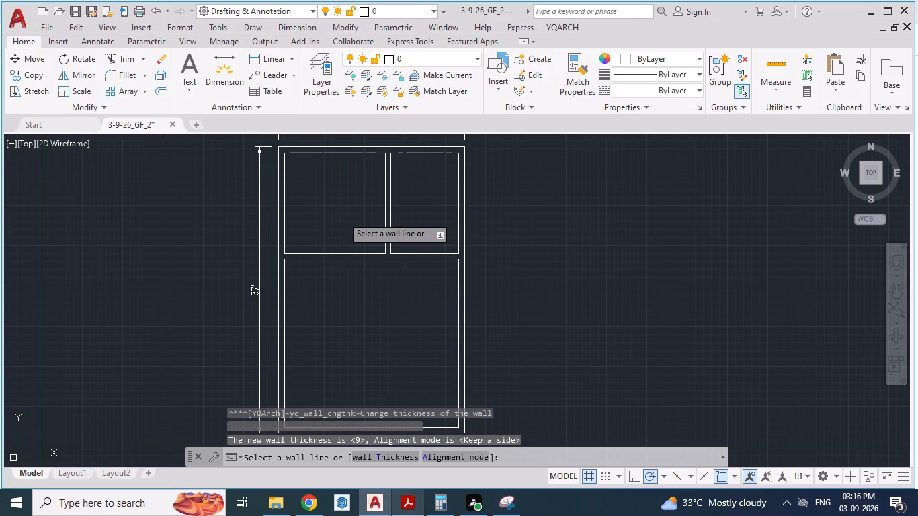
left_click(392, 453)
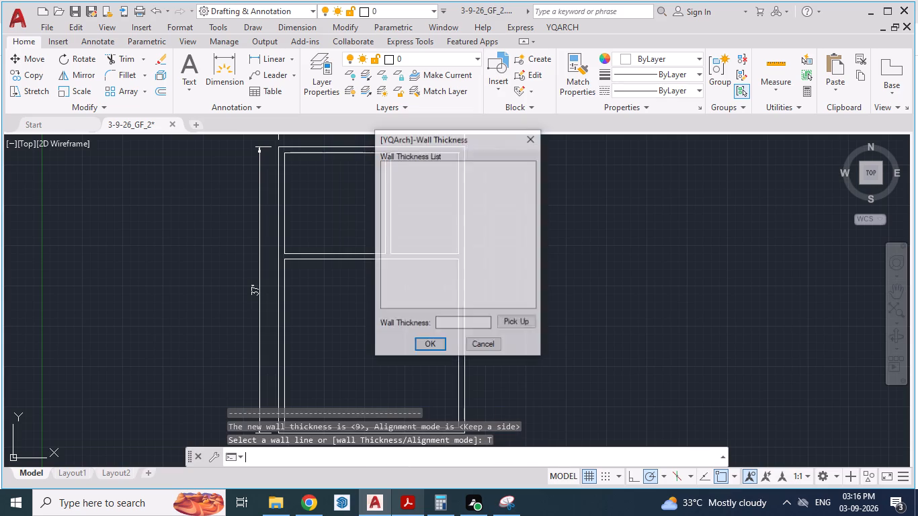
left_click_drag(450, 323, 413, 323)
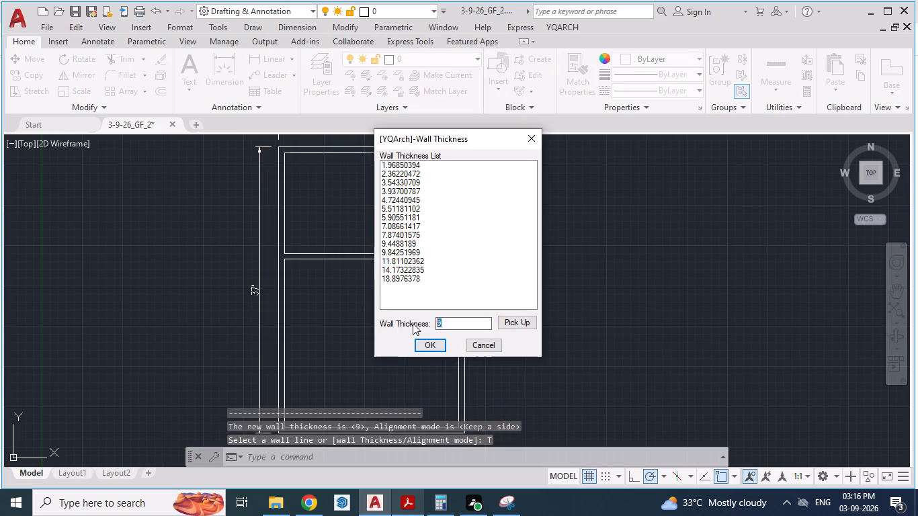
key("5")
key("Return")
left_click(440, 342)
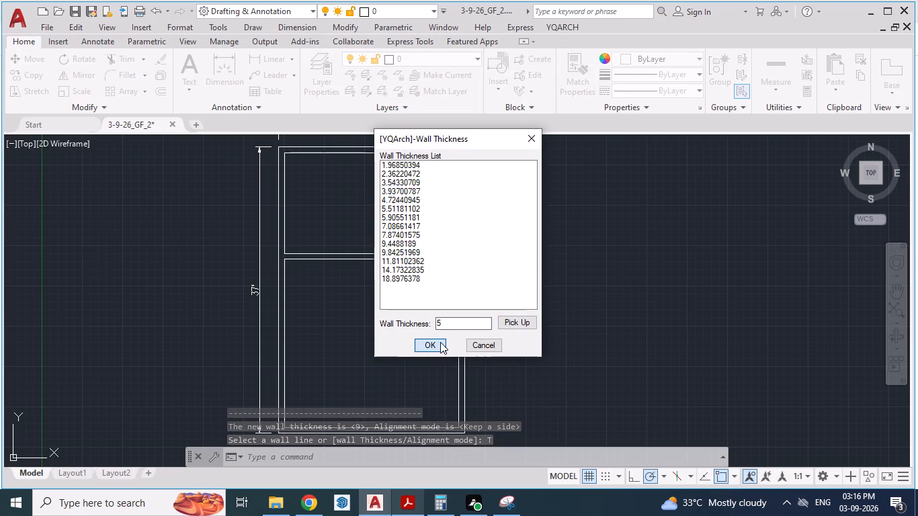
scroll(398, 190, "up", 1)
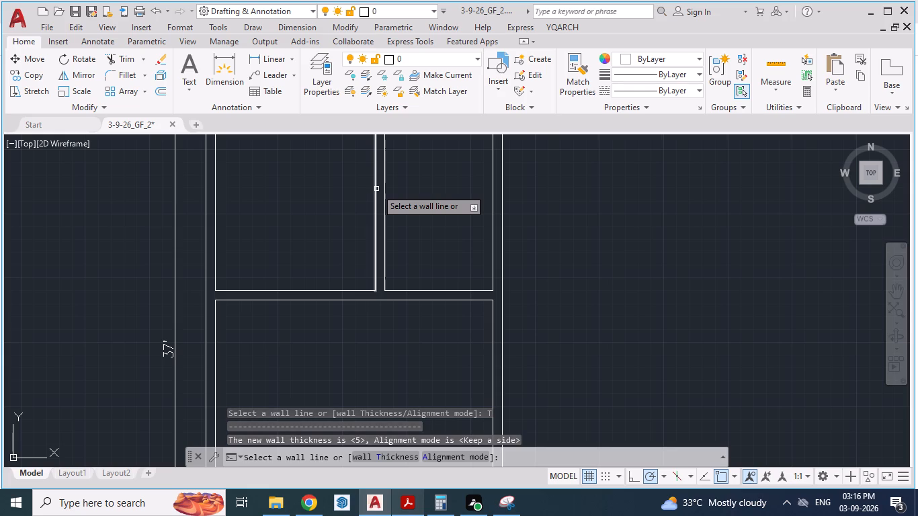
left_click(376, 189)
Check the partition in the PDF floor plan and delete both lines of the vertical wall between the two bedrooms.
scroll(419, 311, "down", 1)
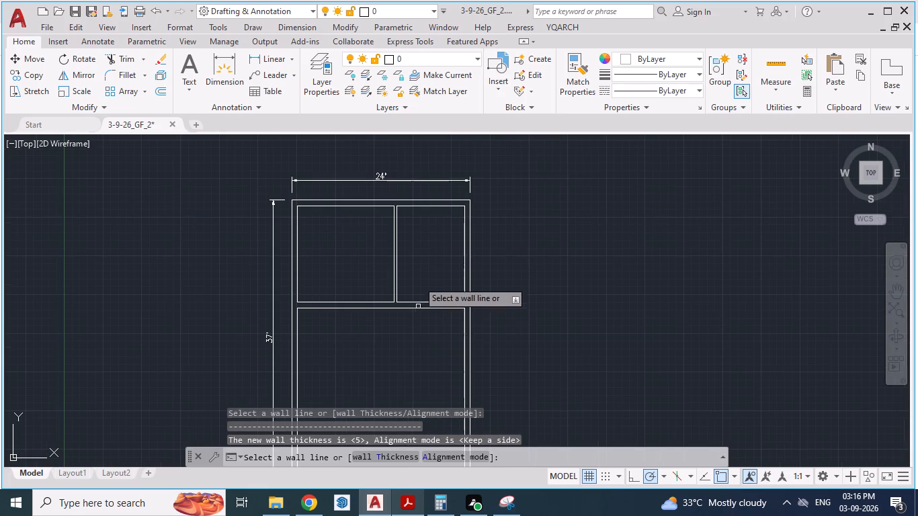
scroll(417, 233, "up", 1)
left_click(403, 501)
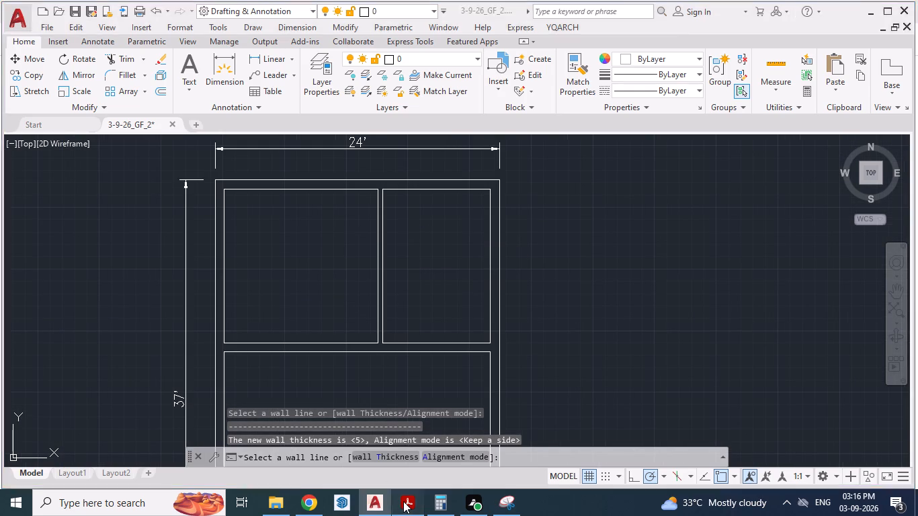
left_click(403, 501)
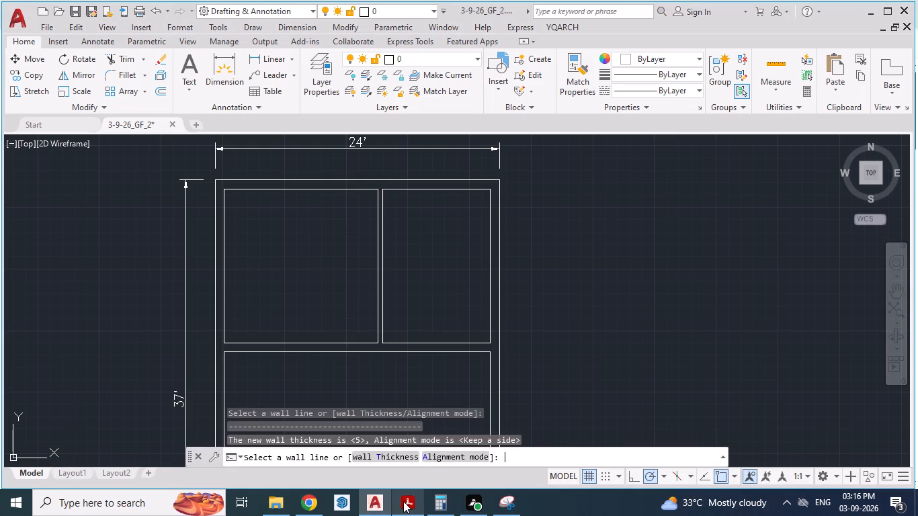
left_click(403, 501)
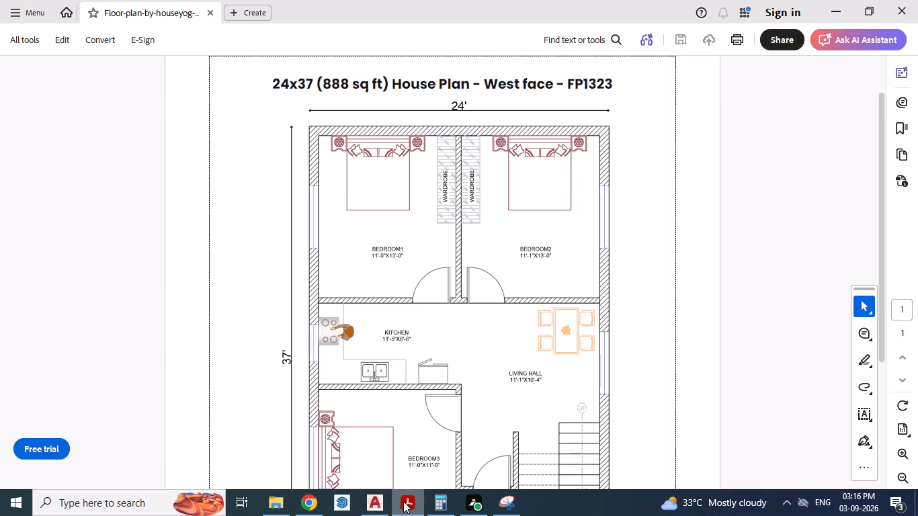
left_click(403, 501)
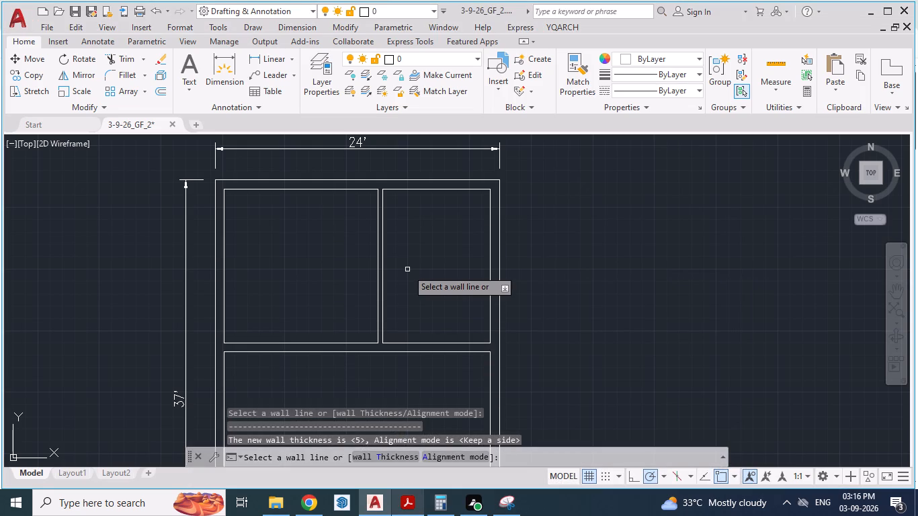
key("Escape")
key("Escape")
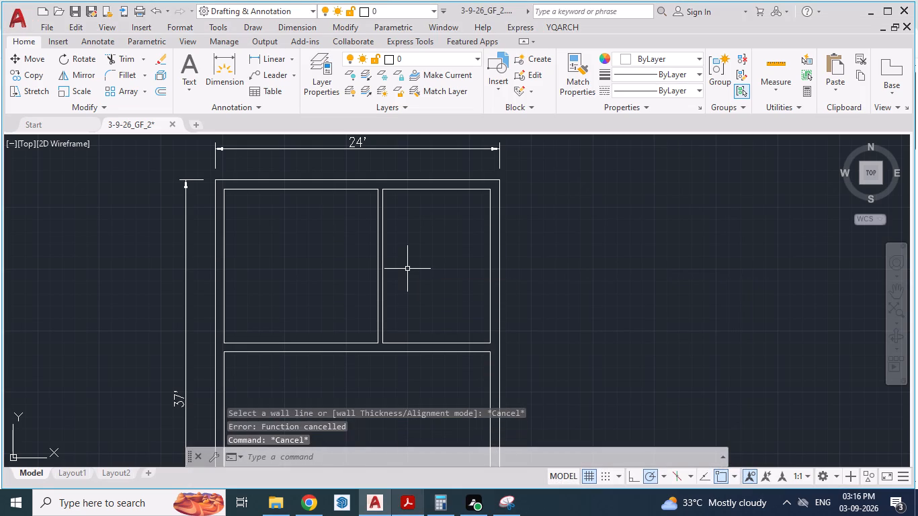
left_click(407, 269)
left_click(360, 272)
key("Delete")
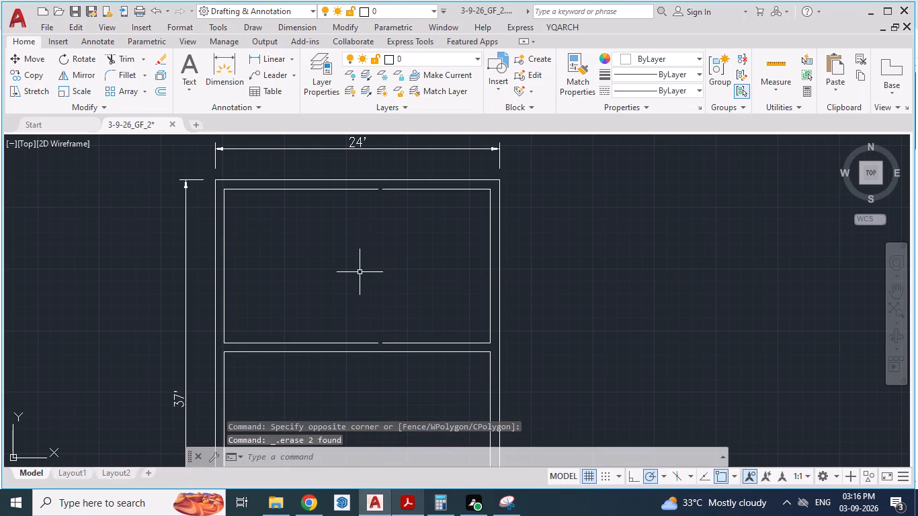
Extend the broken inner wall lines above and below the deleted partition to close their gaps.
type("EX")
key("Return")
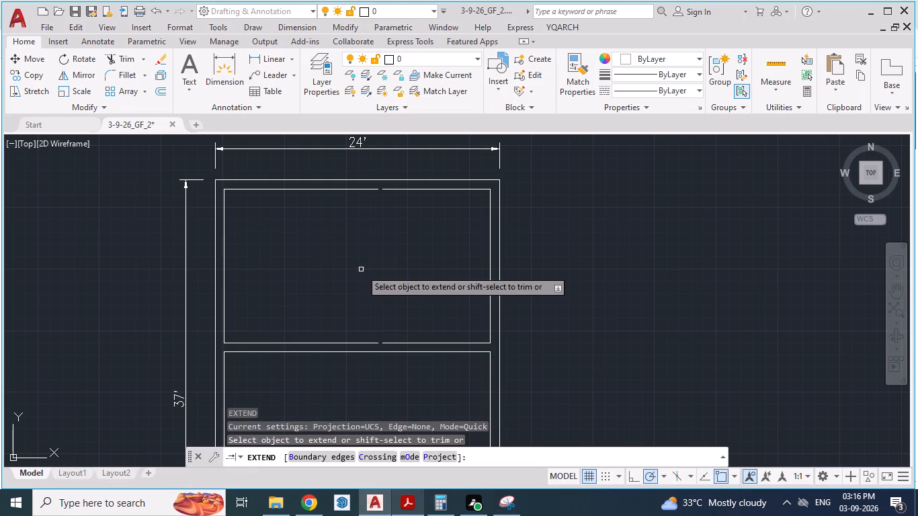
scroll(406, 178, "up", 1)
left_click(333, 194)
scroll(352, 200, "down", 1)
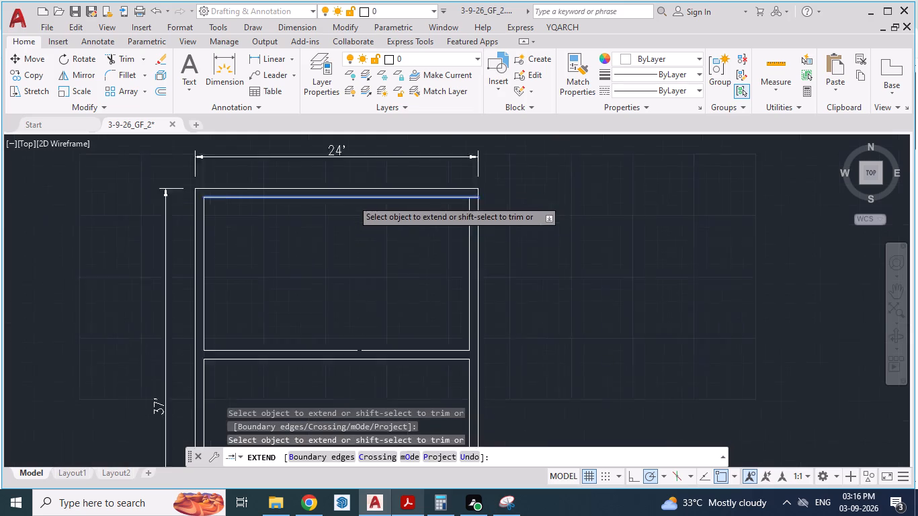
scroll(352, 200, "down", 1)
scroll(335, 294, "up", 1)
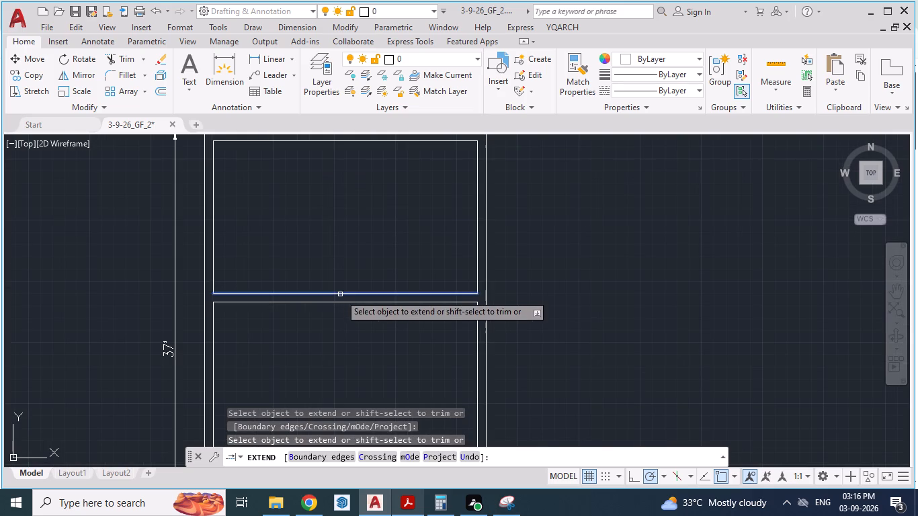
left_click(340, 294)
key("Escape")
key("Escape")
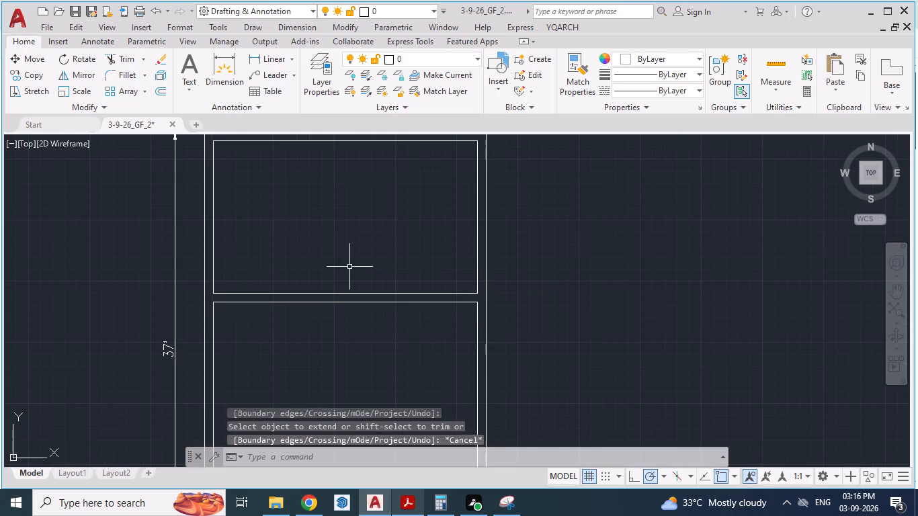
key("Escape")
Offset the left outer wall's inner line 11' into the upper room with YQArch wall offset to form the bedroom partition.
type("WW")
key("o")
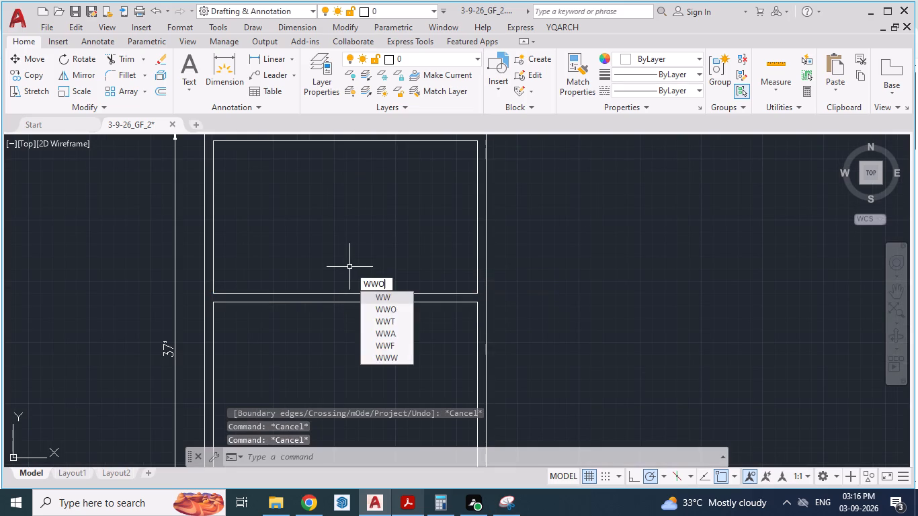
key("Return")
type("11'")
key("Return")
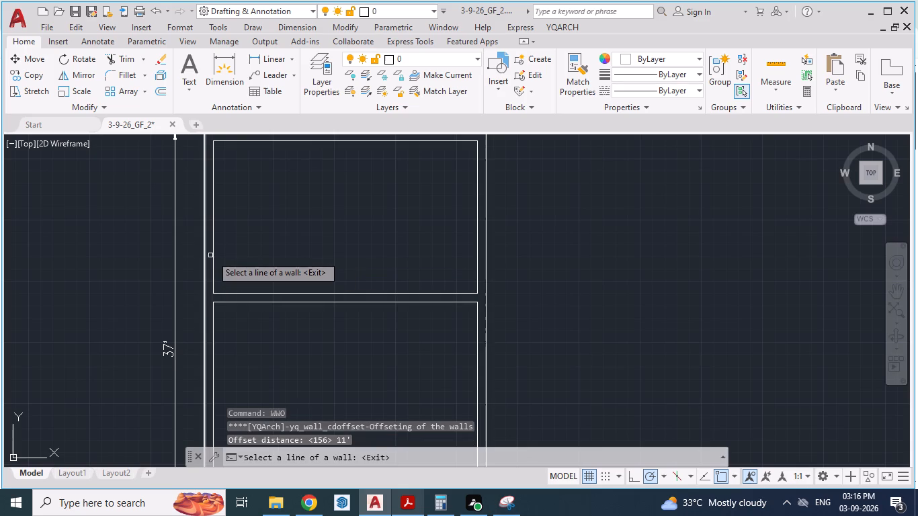
left_click(212, 255)
left_click(304, 255)
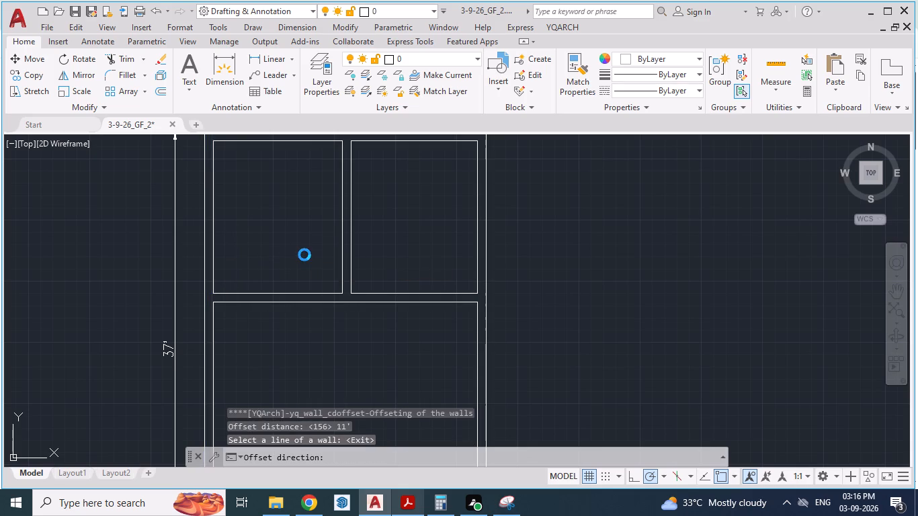
scroll(306, 267, "down", 1)
scroll(302, 222, "up", 1)
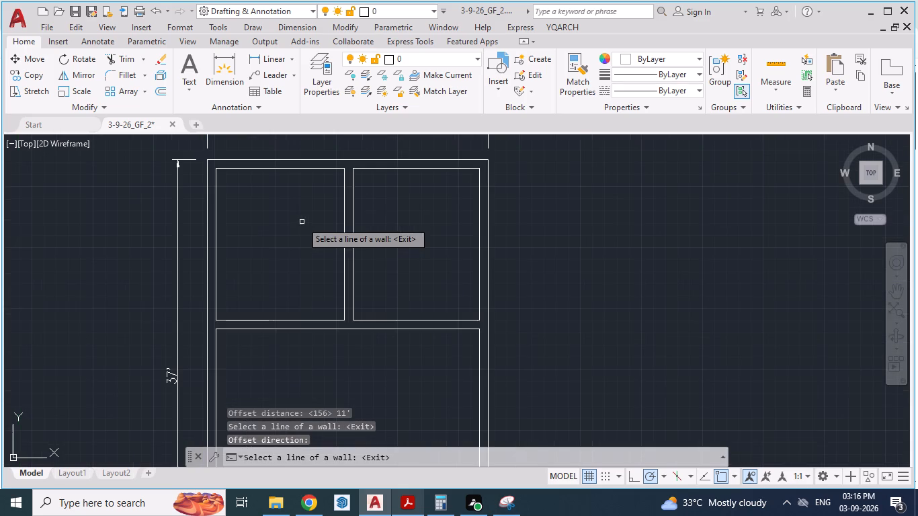
key("Escape")
Change the new bedroom partition's thickness to 5 with YQArch, keeping its left face fixed.
type("WWT")
key("Return")
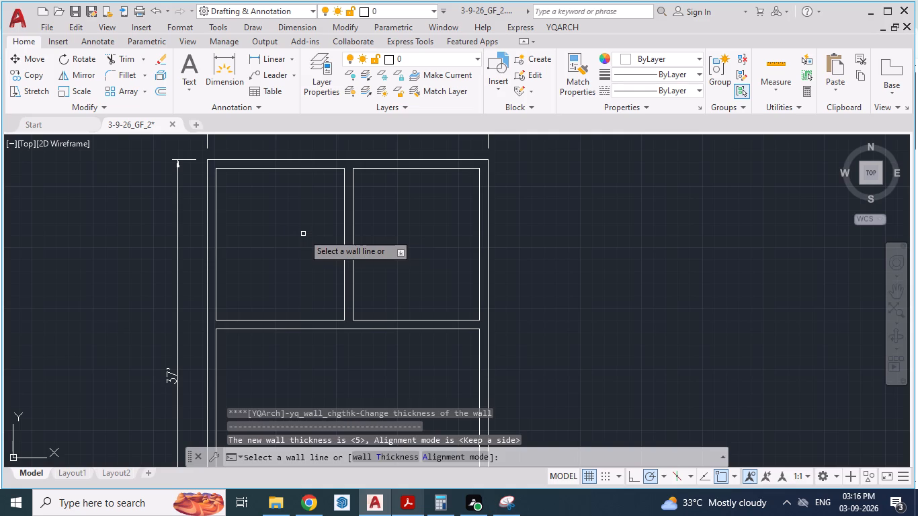
left_click(377, 458)
left_click_drag(460, 324, 459, 323)
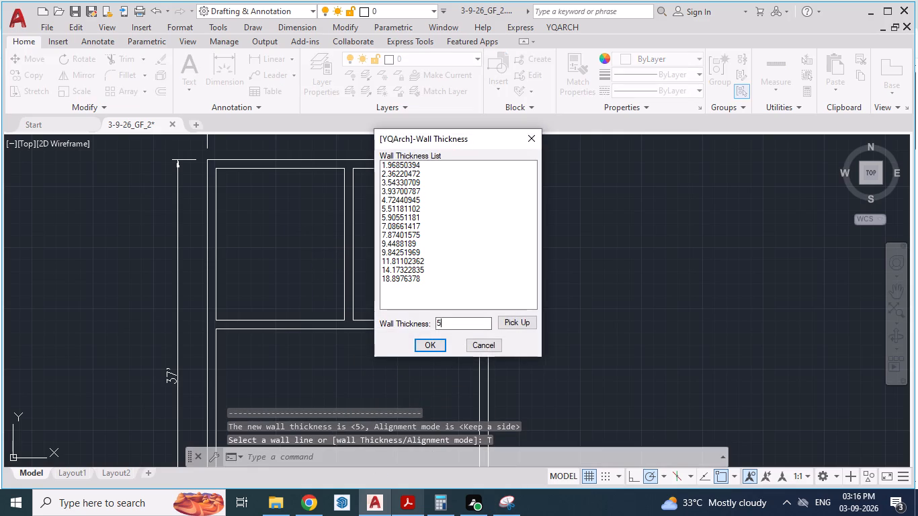
left_click_drag(459, 323, 401, 323)
left_click(424, 347)
scroll(362, 247, "up", 1)
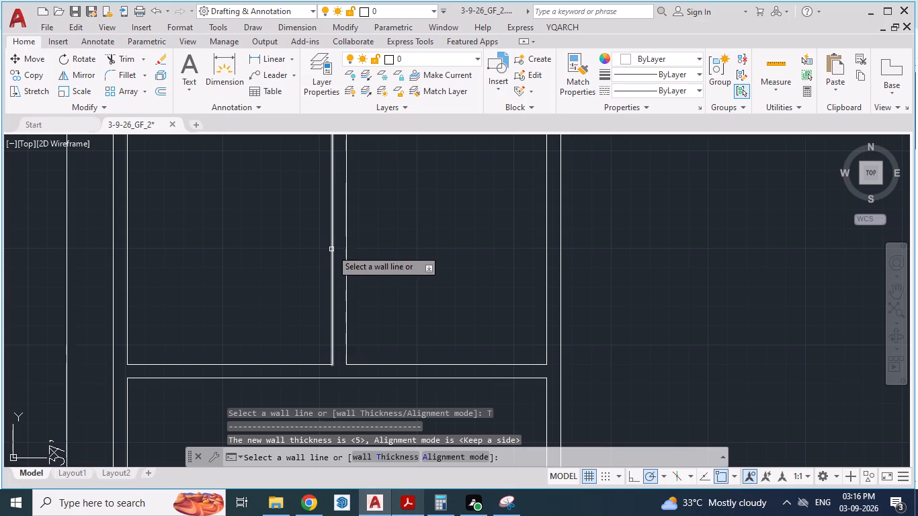
left_click(331, 249)
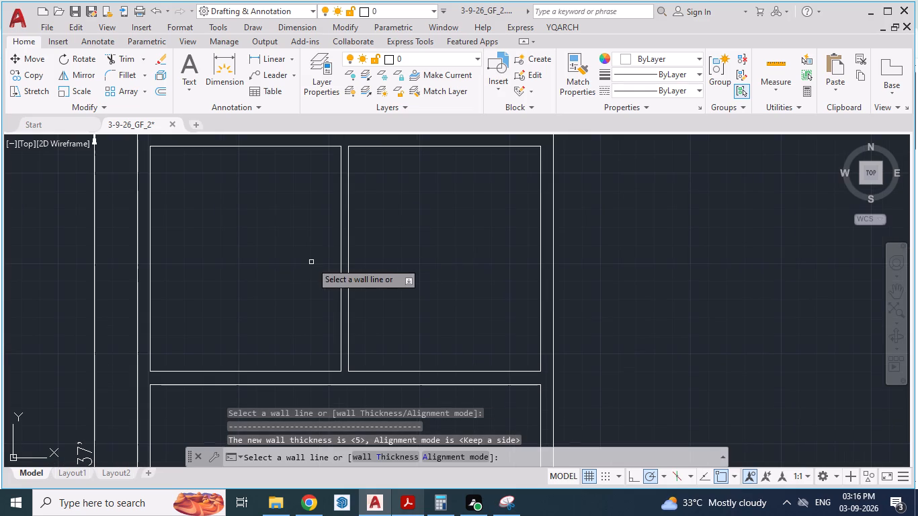
key("Escape")
key("Escape")
Dimension the inside of the upper left bedroom with YQArch closed space dimensioning.
type("DDZ")
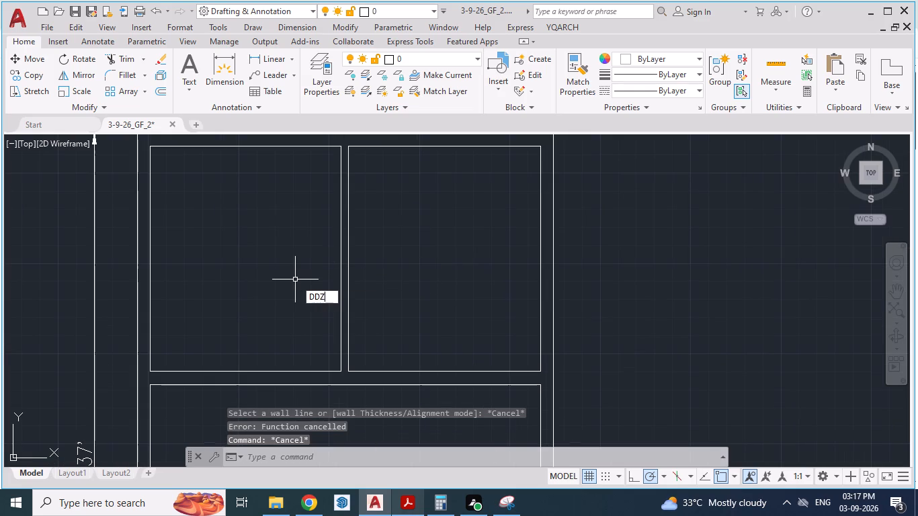
key("Return")
left_click(295, 279)
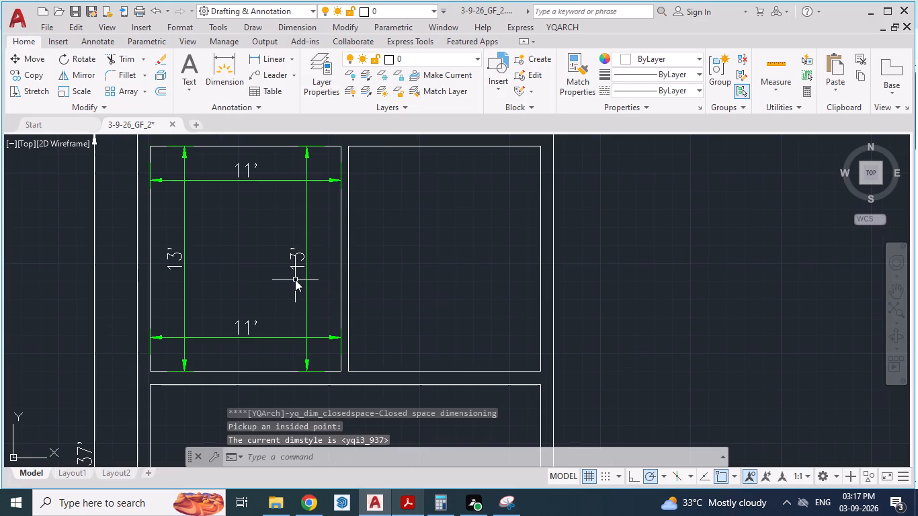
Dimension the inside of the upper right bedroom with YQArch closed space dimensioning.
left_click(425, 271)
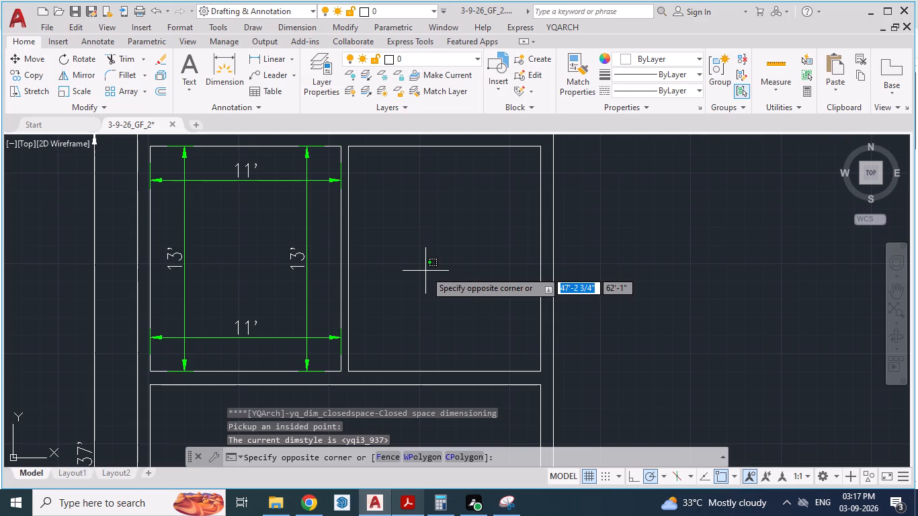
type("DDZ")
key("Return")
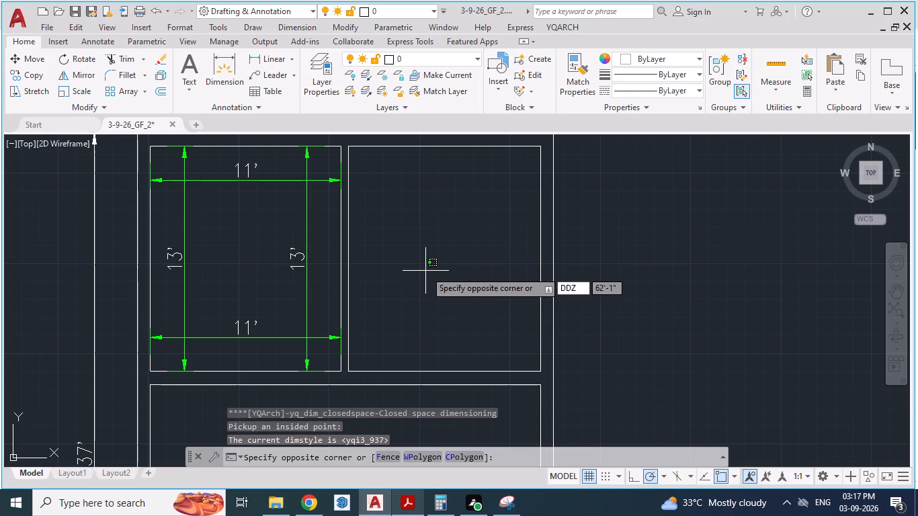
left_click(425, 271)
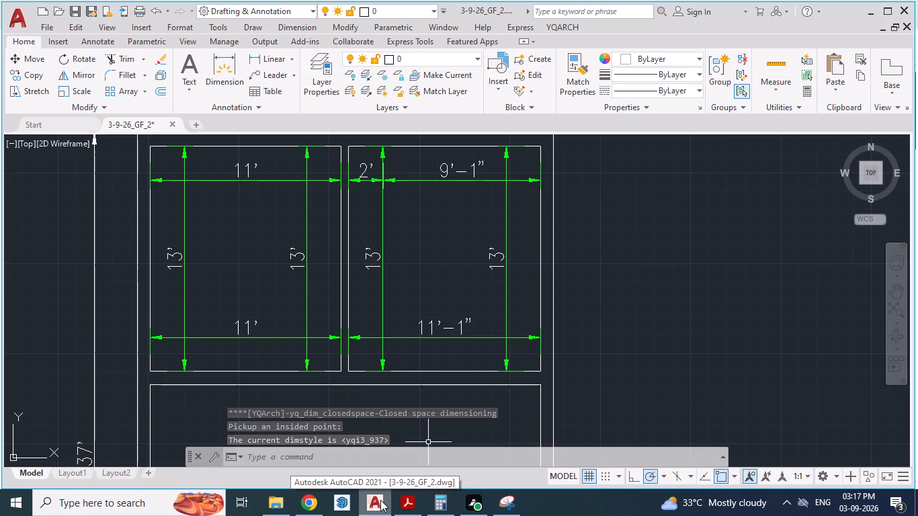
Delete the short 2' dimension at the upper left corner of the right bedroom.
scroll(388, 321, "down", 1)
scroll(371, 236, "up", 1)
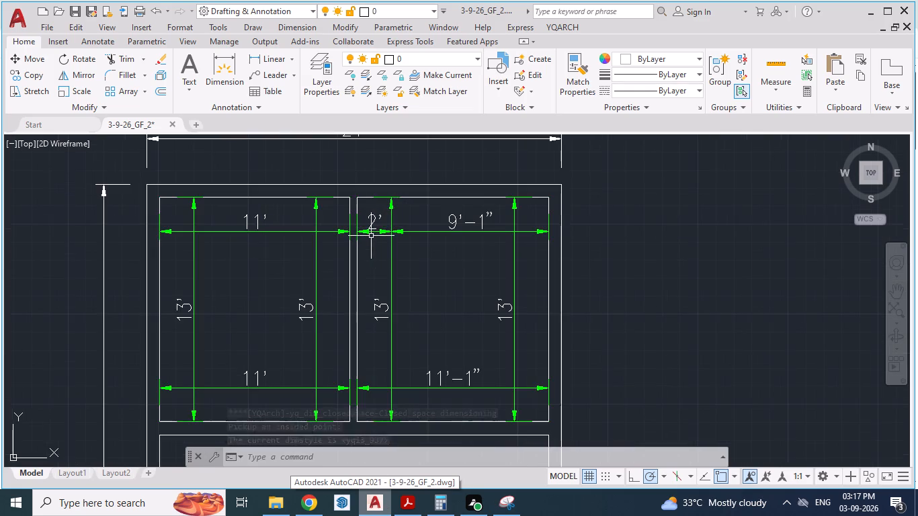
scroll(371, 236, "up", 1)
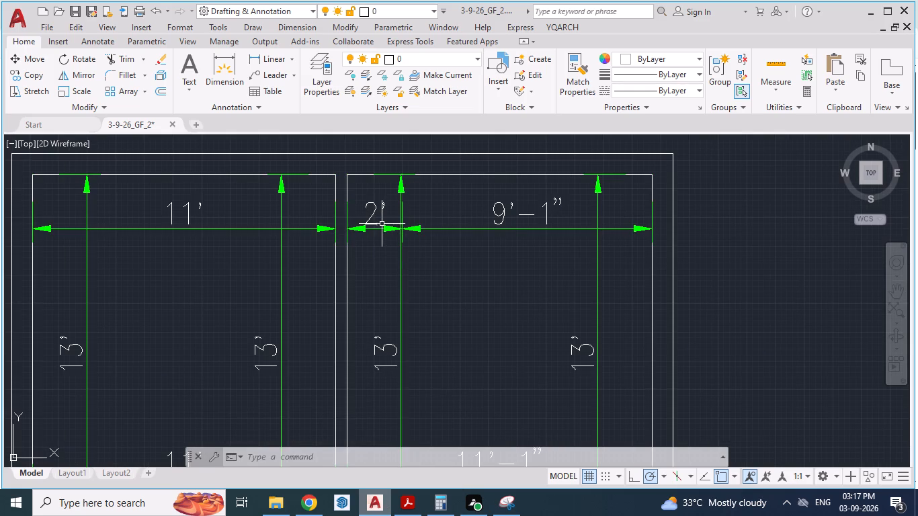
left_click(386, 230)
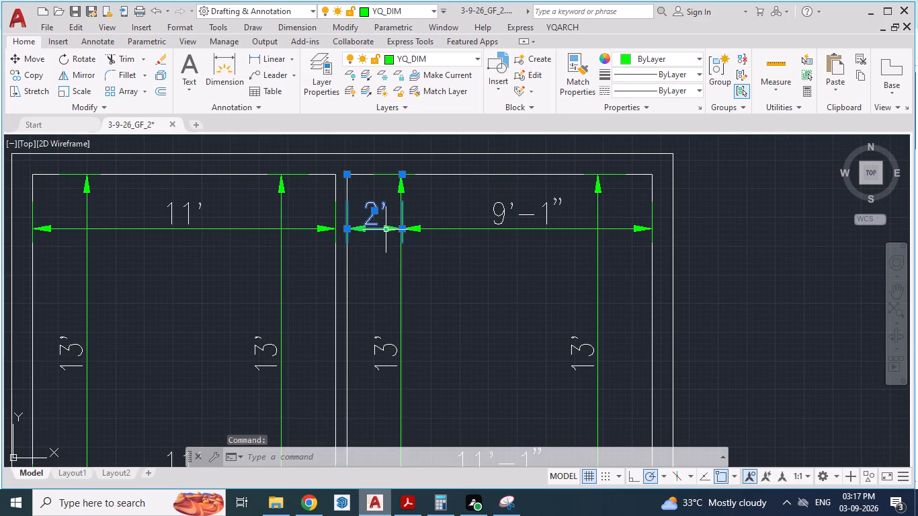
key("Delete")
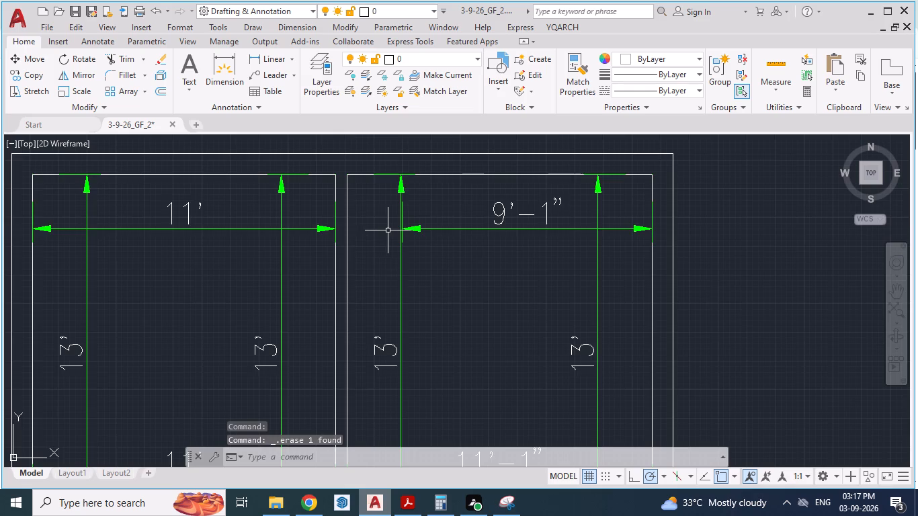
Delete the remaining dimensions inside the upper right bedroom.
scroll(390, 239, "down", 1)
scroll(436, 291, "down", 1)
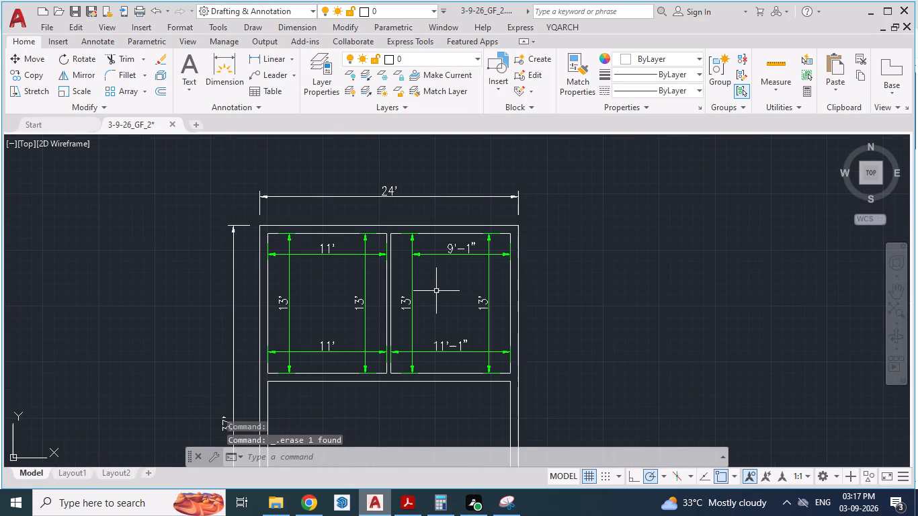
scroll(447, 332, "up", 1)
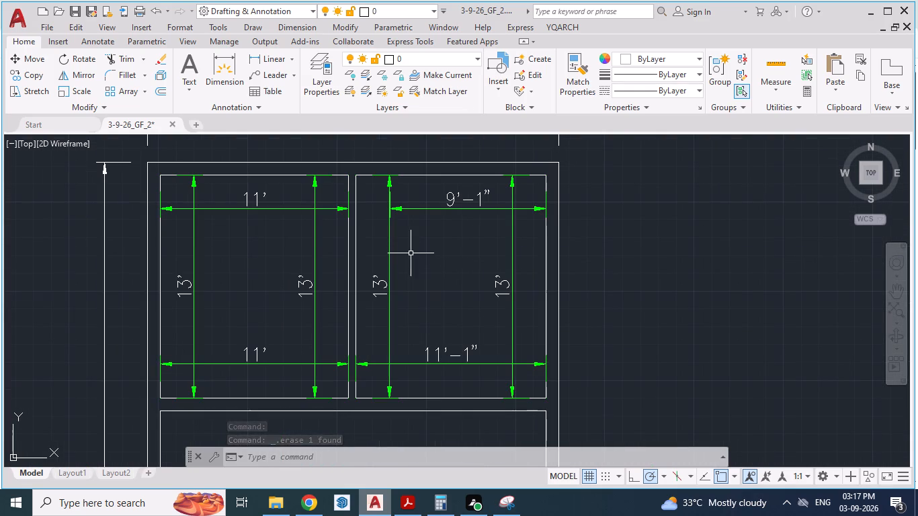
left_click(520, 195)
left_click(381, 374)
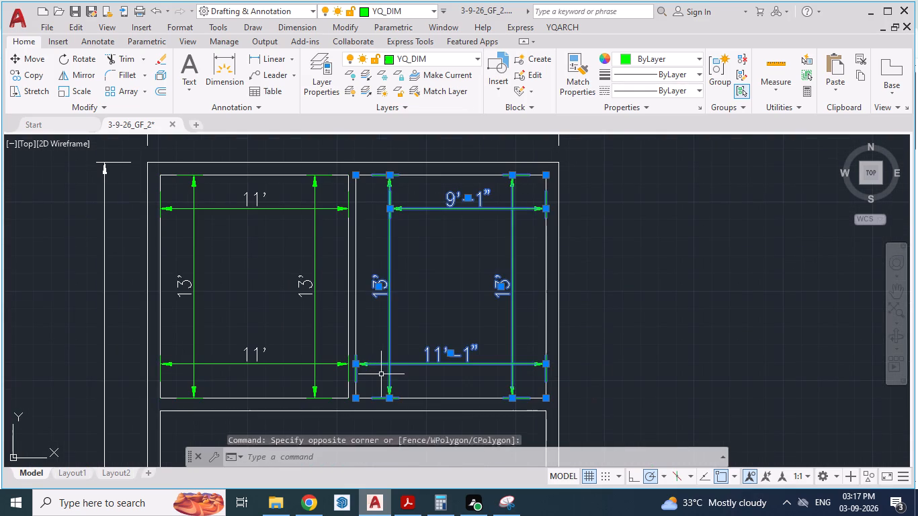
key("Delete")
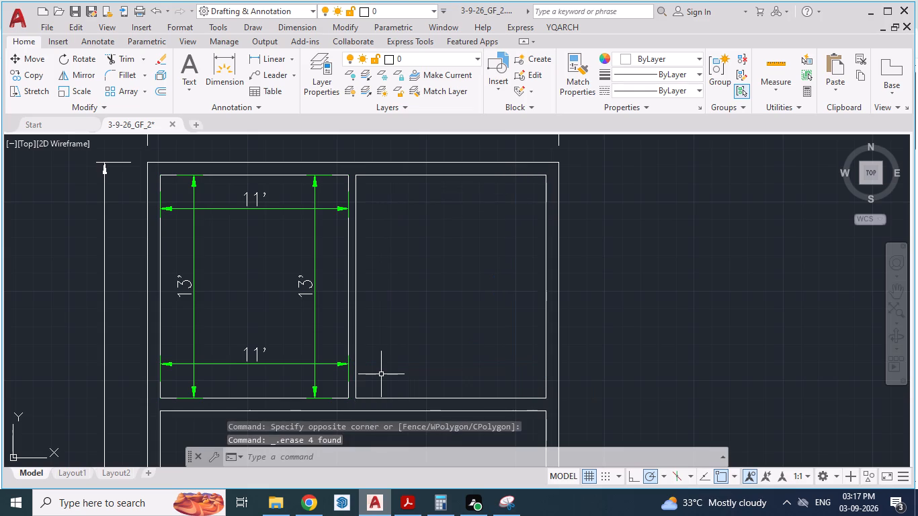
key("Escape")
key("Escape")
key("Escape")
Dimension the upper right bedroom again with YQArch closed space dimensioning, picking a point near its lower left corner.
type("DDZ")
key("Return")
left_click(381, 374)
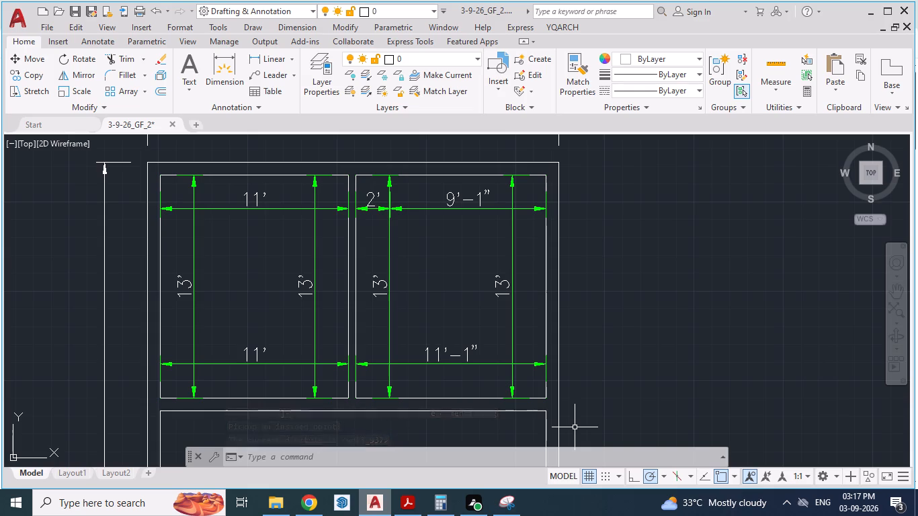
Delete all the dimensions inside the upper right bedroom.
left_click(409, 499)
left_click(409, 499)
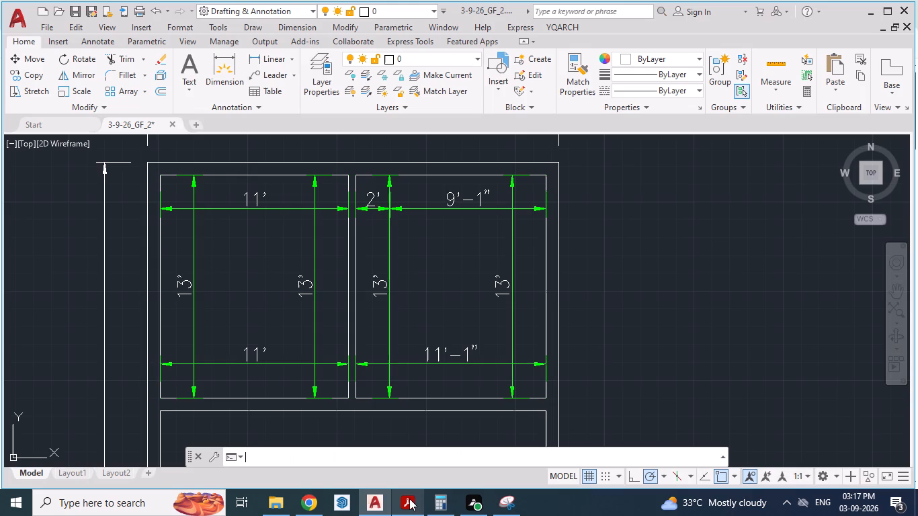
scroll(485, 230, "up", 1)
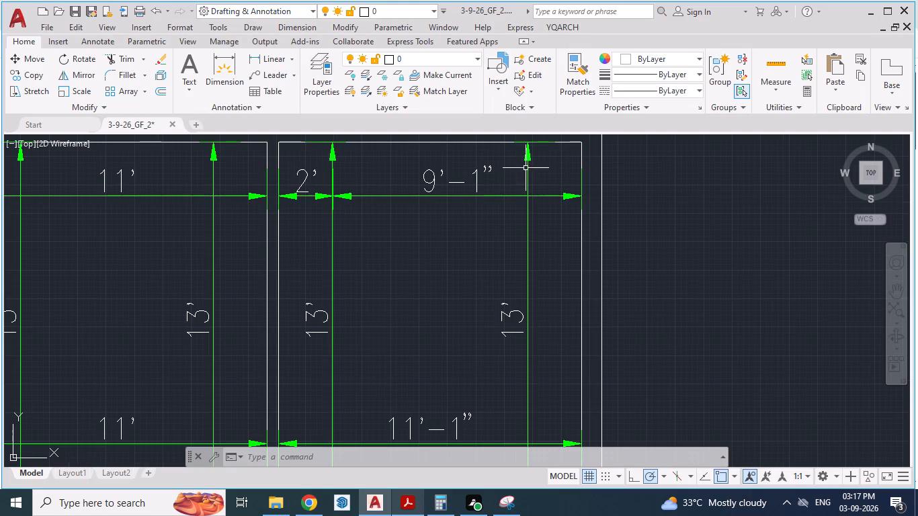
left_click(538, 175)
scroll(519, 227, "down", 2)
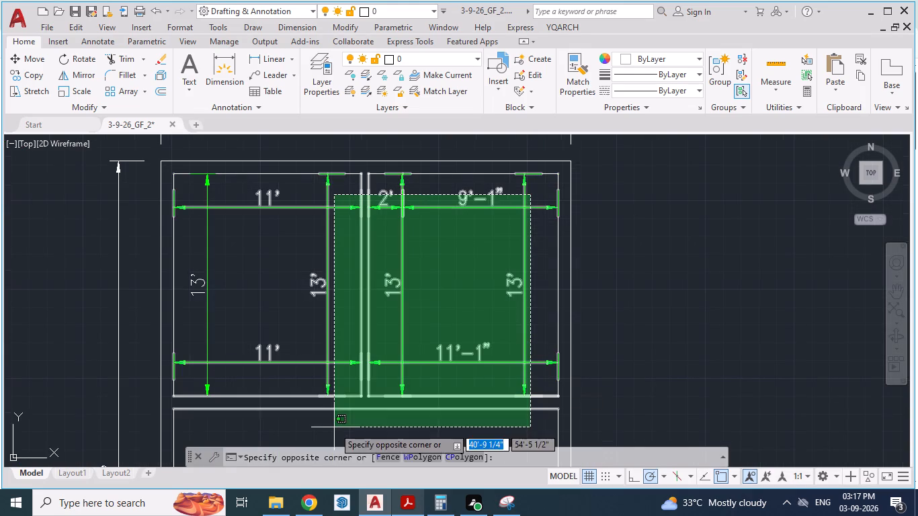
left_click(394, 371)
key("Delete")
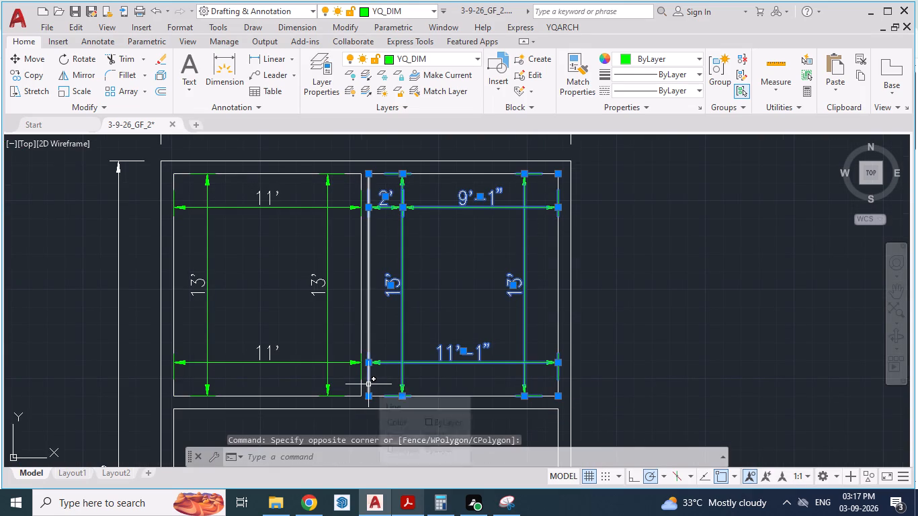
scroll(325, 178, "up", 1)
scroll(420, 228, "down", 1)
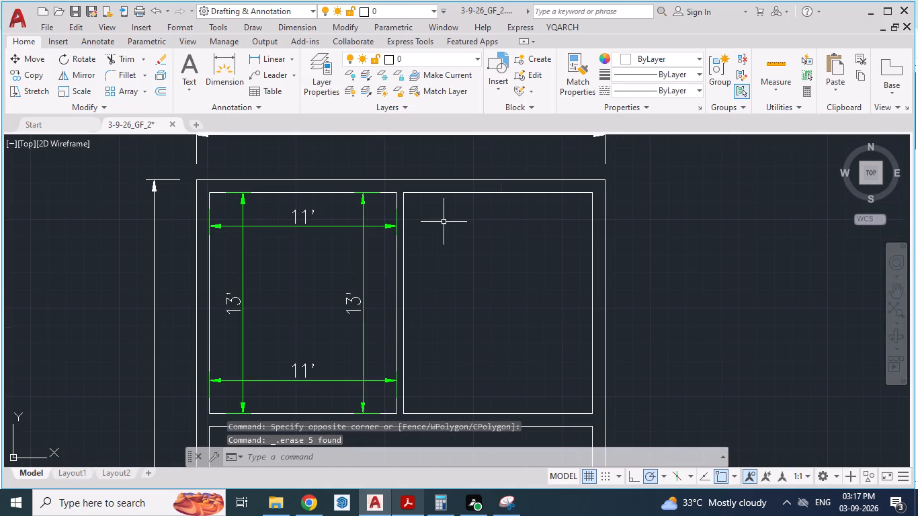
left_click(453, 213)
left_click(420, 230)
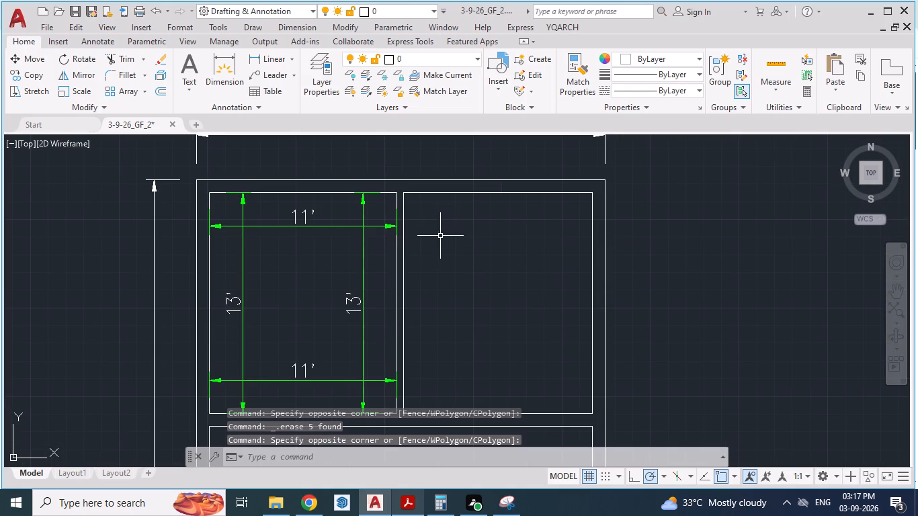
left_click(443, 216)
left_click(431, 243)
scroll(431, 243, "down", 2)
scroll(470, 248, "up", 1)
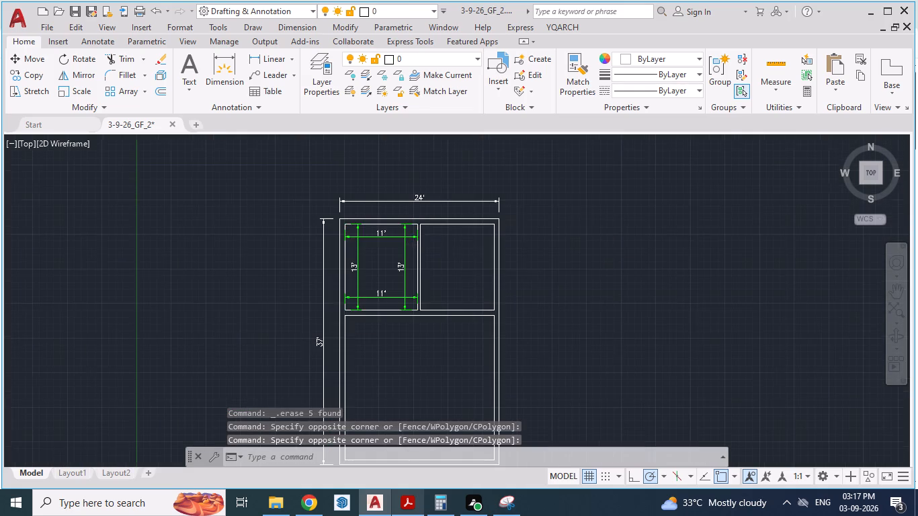
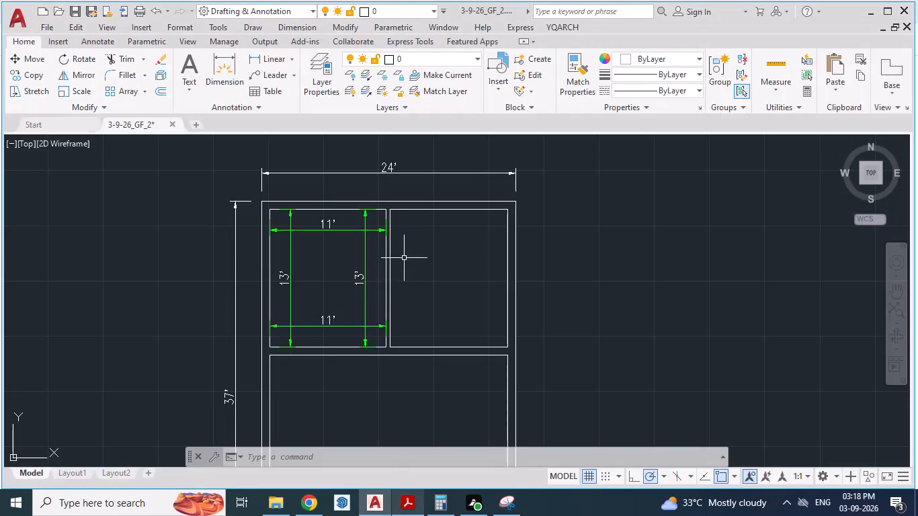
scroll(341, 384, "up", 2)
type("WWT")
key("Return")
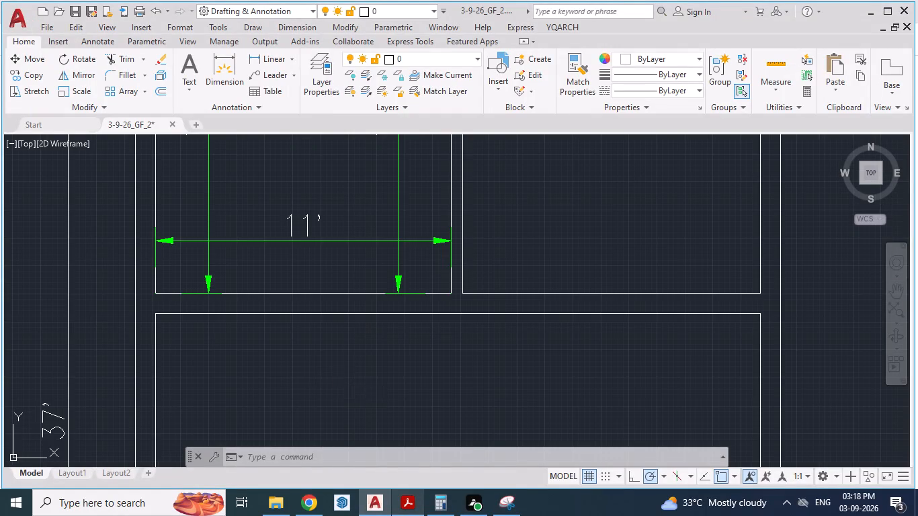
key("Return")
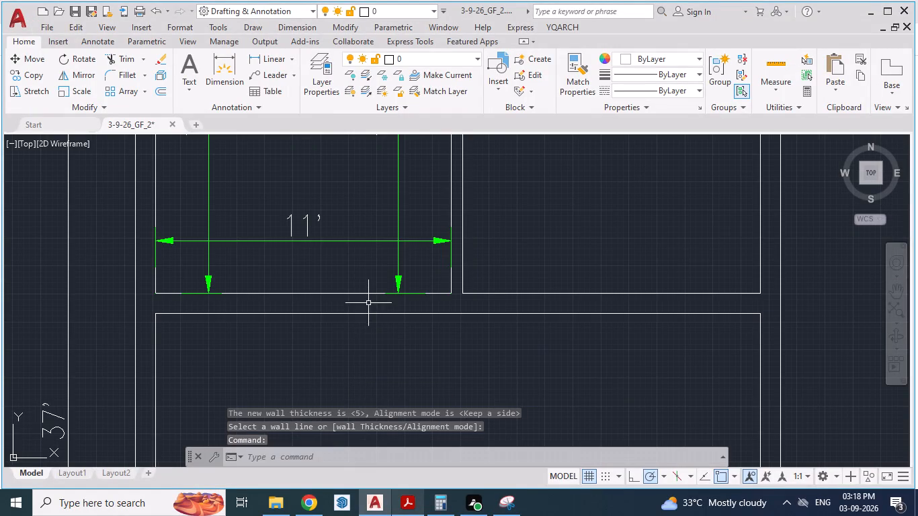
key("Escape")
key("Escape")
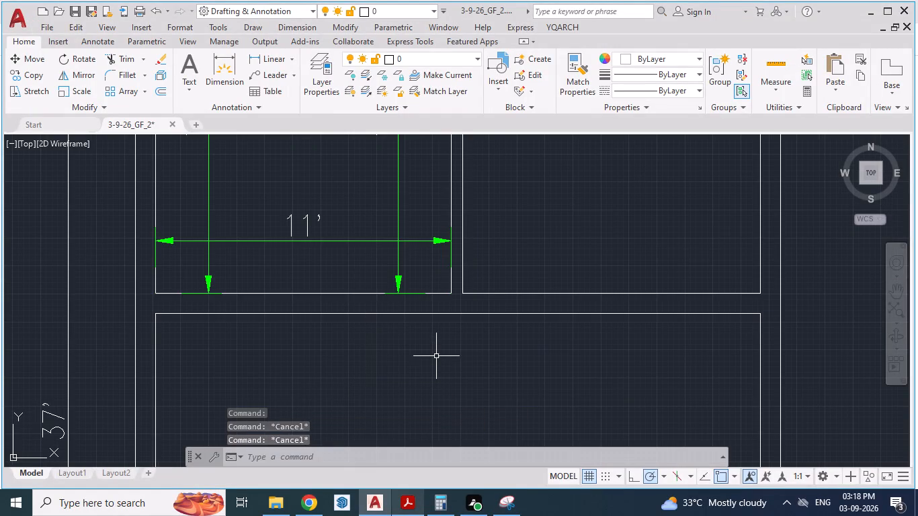
Change the horizontal wall below the two upper bedrooms to 5" thick with YQArch wall thickness, keeping its upper side.
type("WWT")
key("Return")
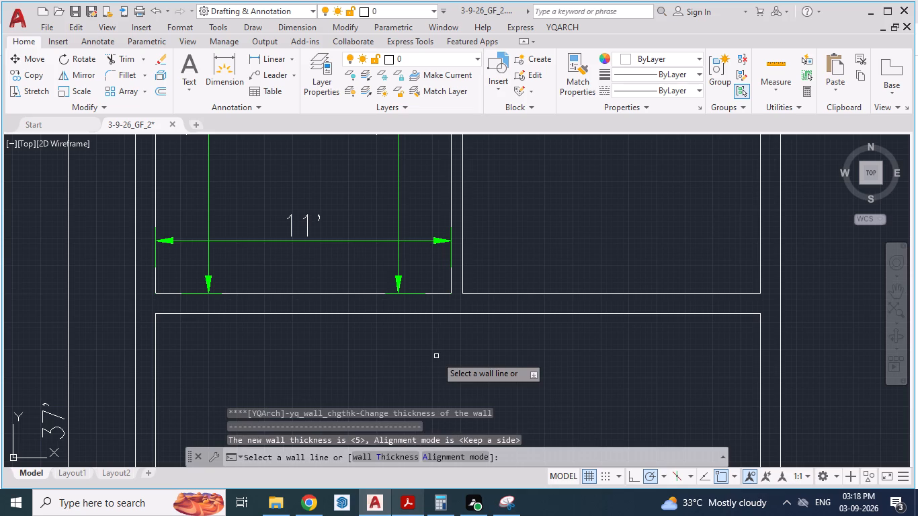
left_click(478, 293)
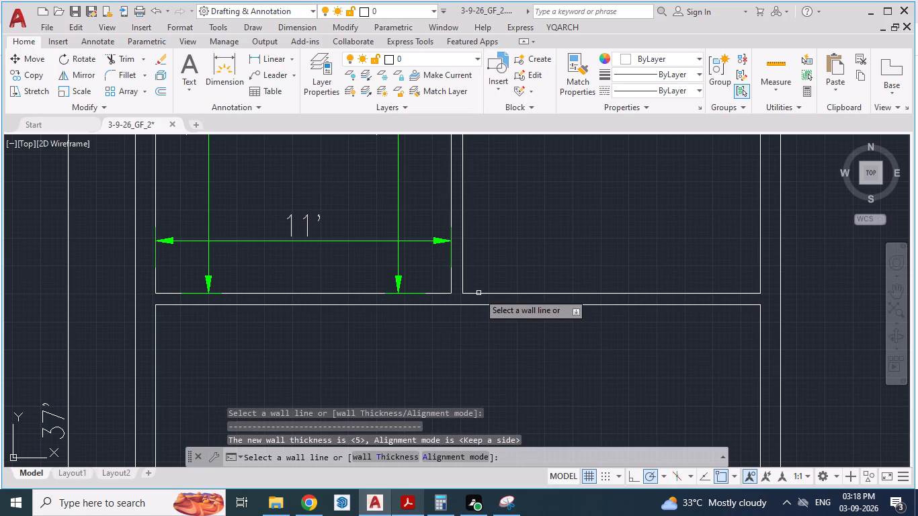
scroll(360, 296, "down", 3)
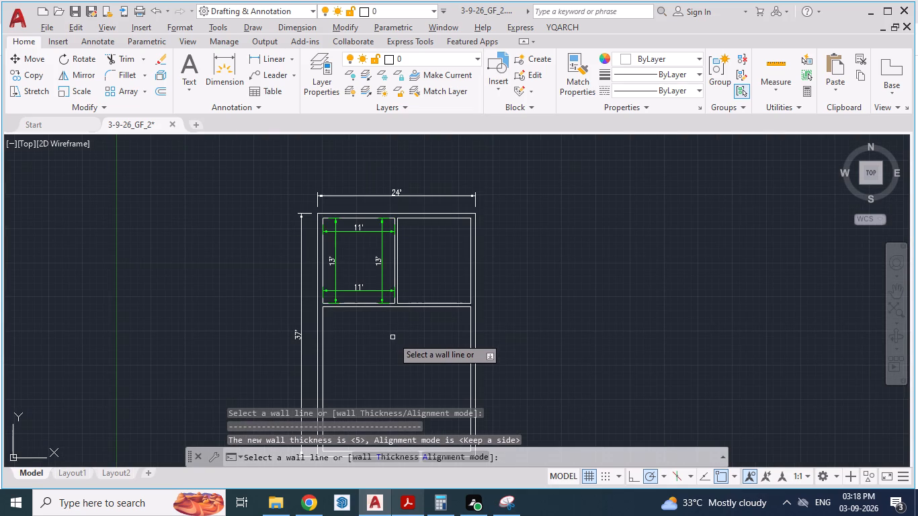
Consult the kitchen depth in the PDF plan and offset the wall below the upper bedrooms 6'6" downward with YQArch wall offset.
key("alt+Tab")
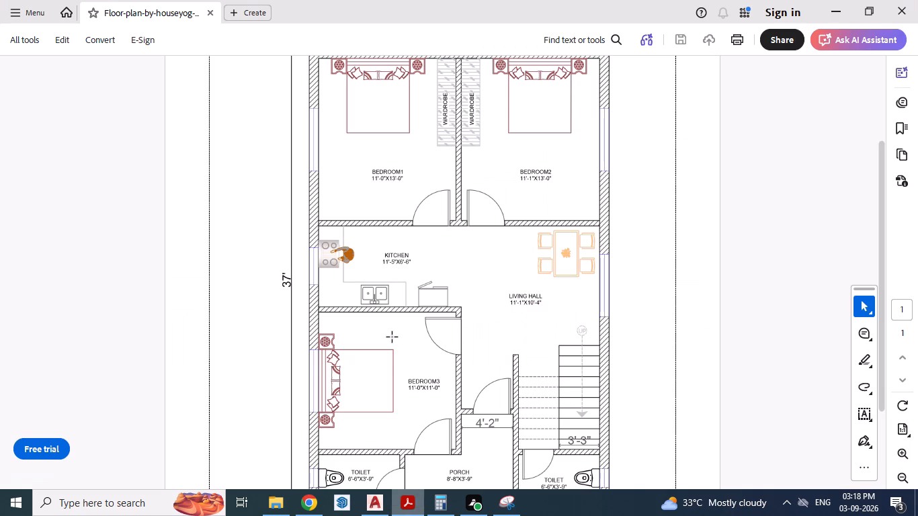
scroll(400, 298, "down", 1)
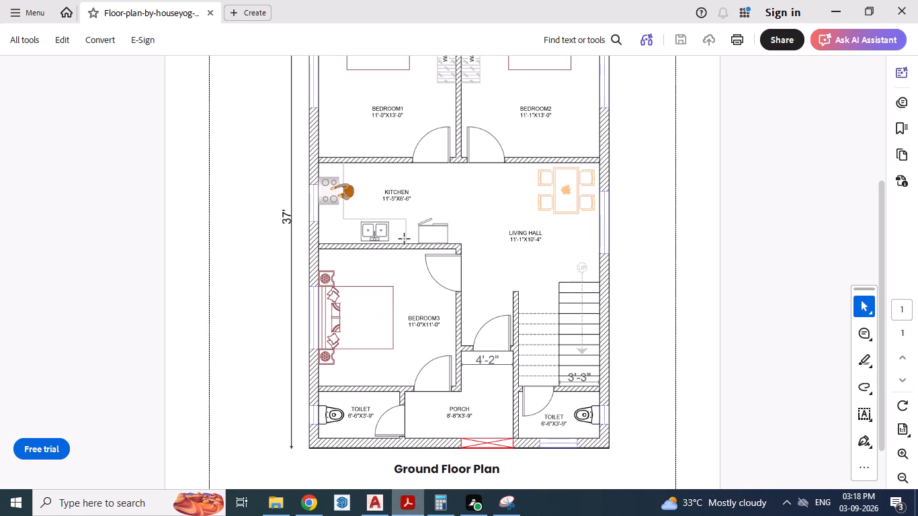
scroll(411, 229, "up", 1, "ctrl")
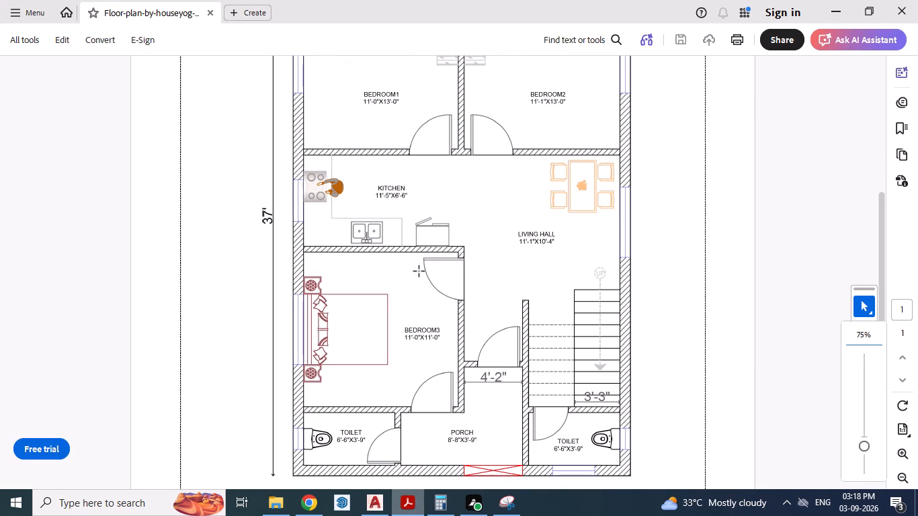
scroll(419, 271, "up", 1)
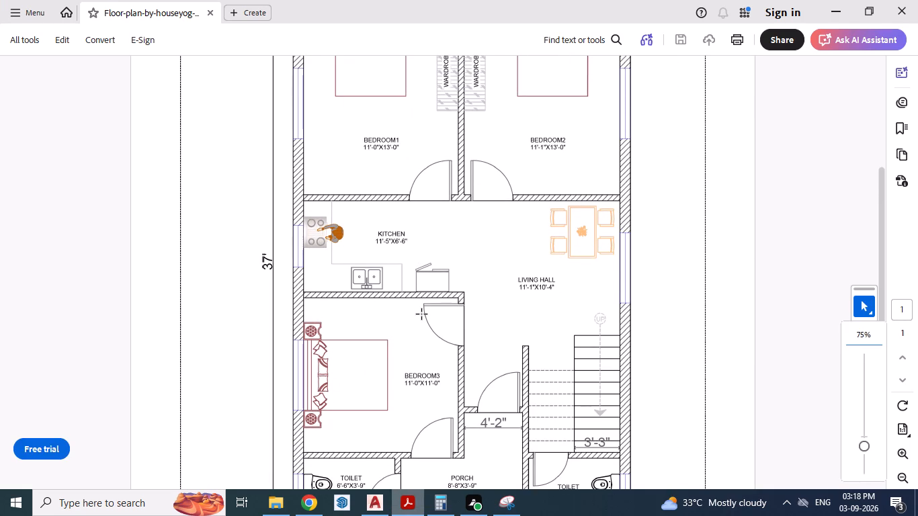
key("alt+Tab")
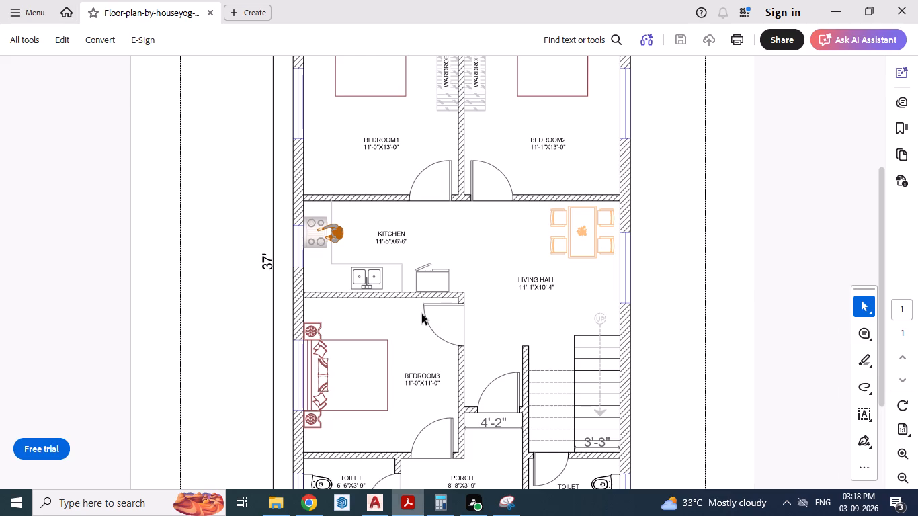
scroll(372, 350, "up", 1)
key("Escape")
key("Escape")
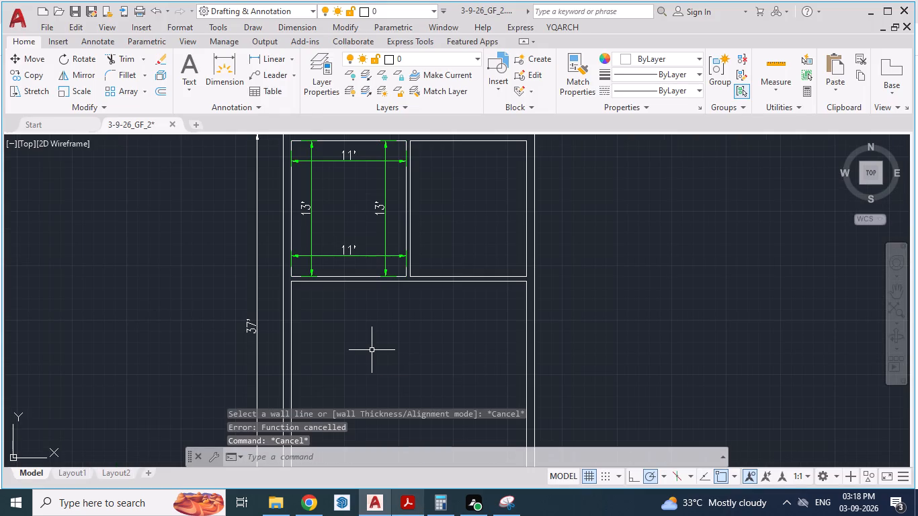
type("WWO")
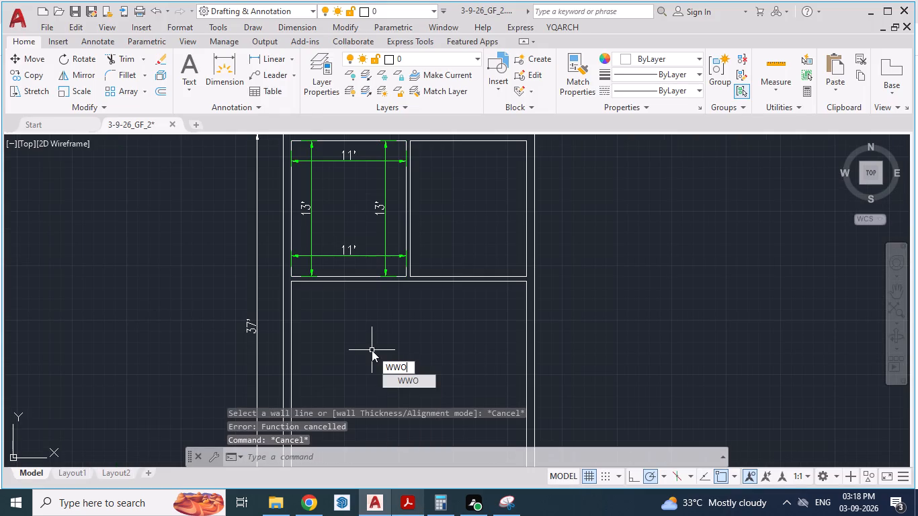
key("Return")
type("6'6\"")
key("Return")
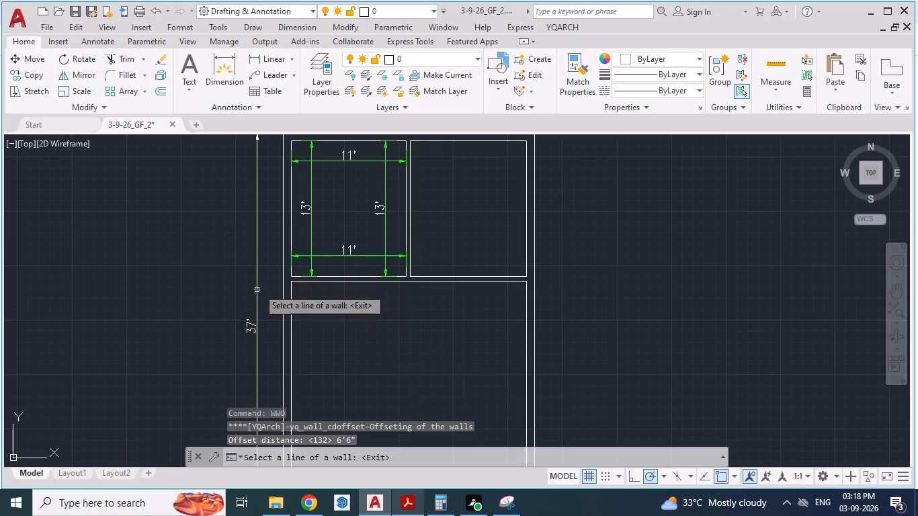
scroll(259, 293, "up", 1)
left_click(345, 272)
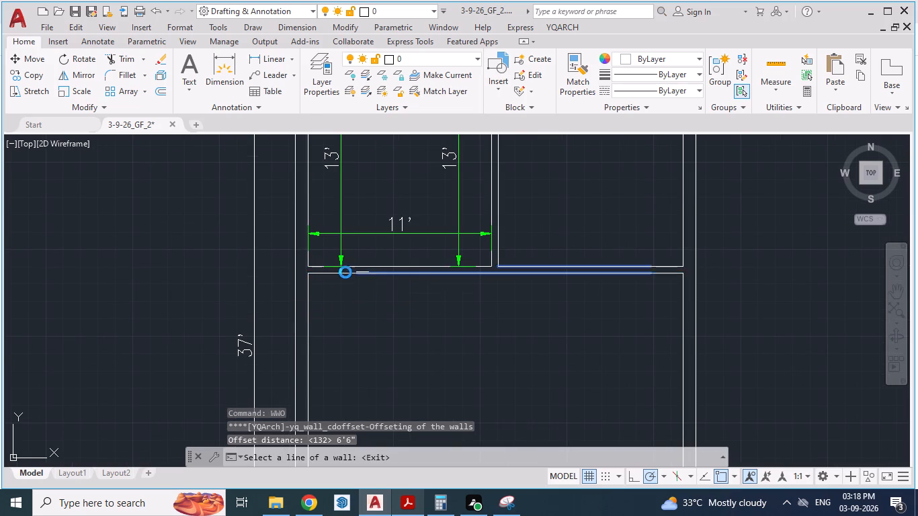
left_click(341, 357)
scroll(357, 316, "down", 1)
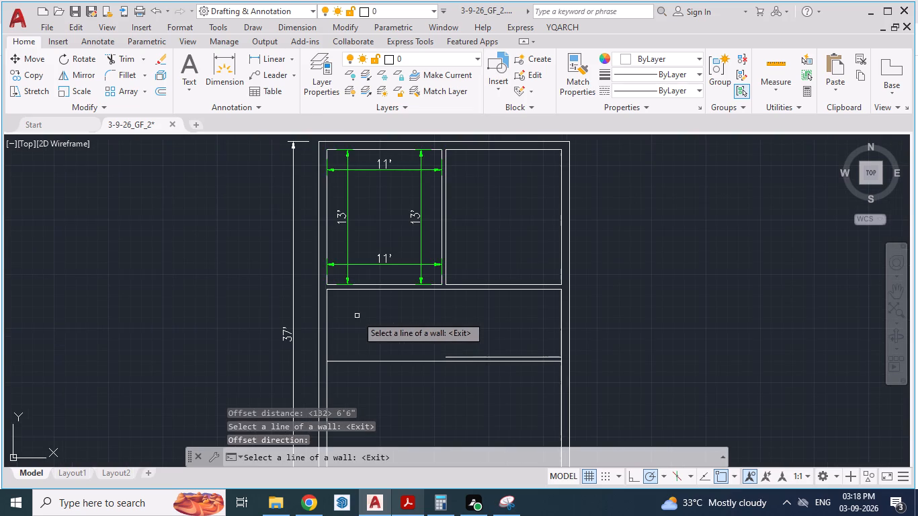
scroll(379, 339, "up", 1)
key("Escape")
key("Escape")
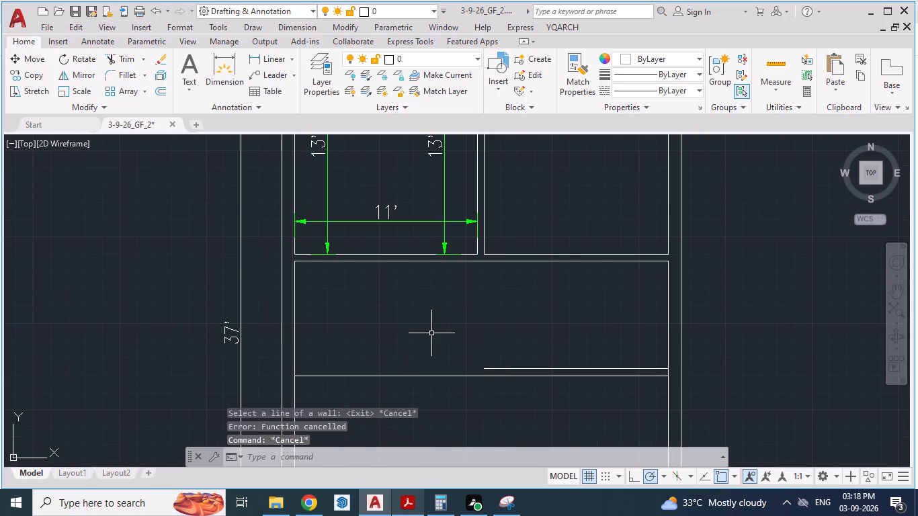
Extend the short upper line of the new kitchen wall to the left outer wall's inner face.
type("EX")
key("Return")
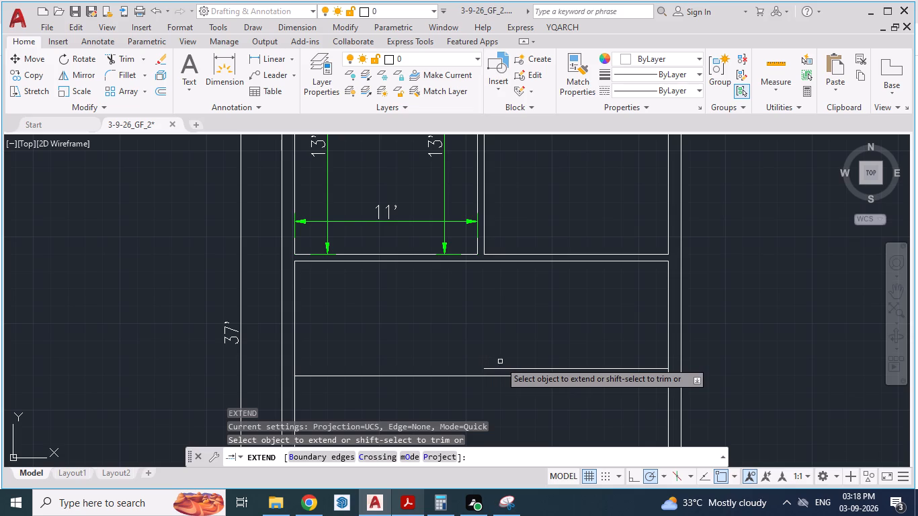
left_click(505, 369)
scroll(381, 317, "down", 1)
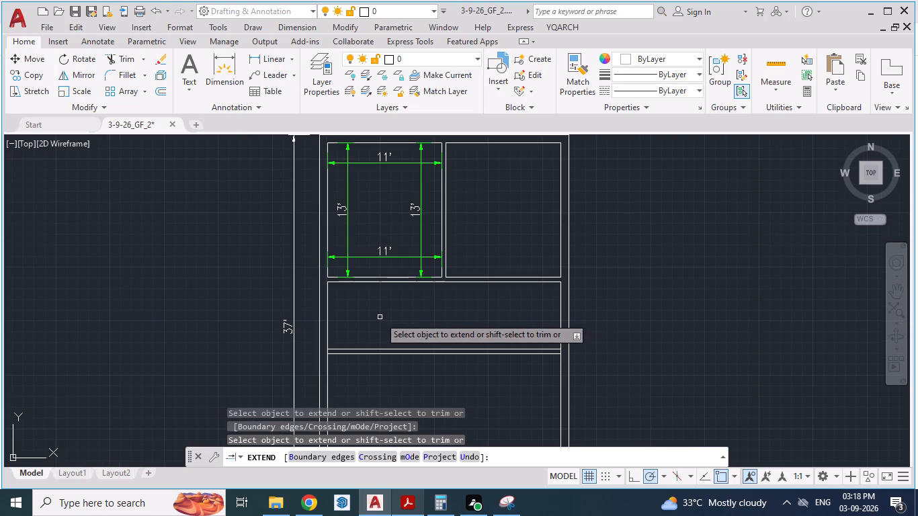
key("Escape")
key("Escape")
Consult the kitchen width in the PDF plan and offset the left outer wall 11'5" inward with YQArch wall offset.
scroll(410, 317, "up", 1)
key("alt+Tab")
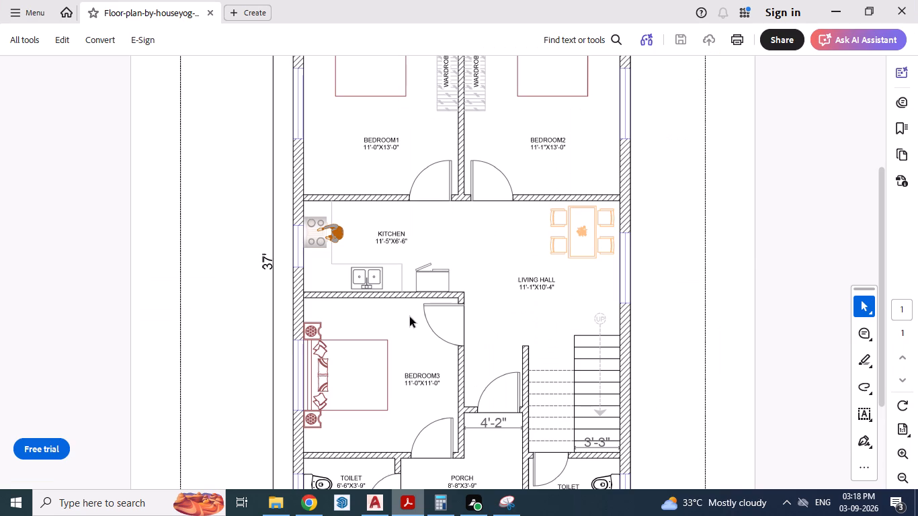
key("alt+Tab")
type("WWO")
key("Return")
type("11'5\"")
key("Return")
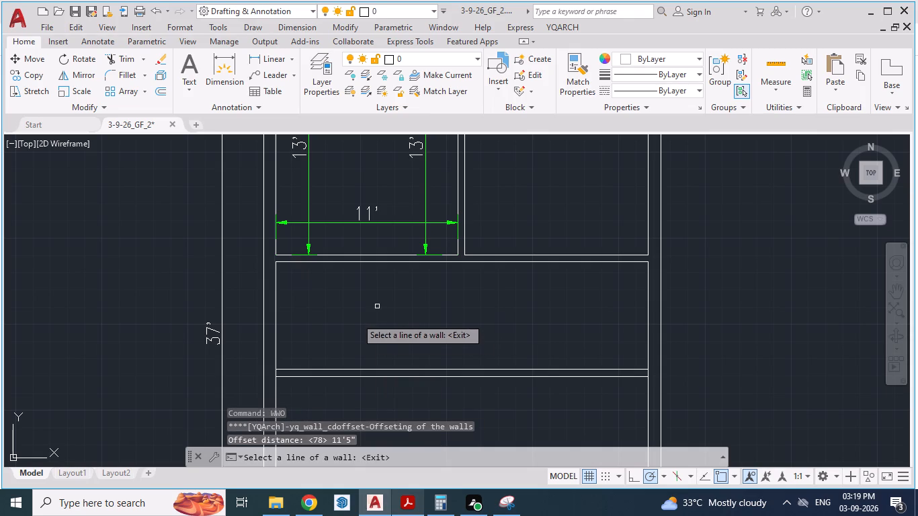
left_click(275, 318)
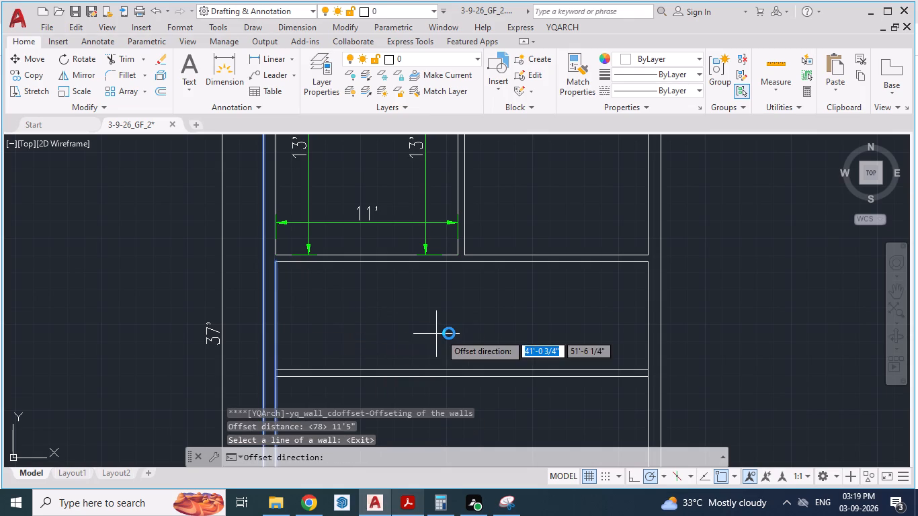
left_click(449, 333)
scroll(449, 333, "down", 1)
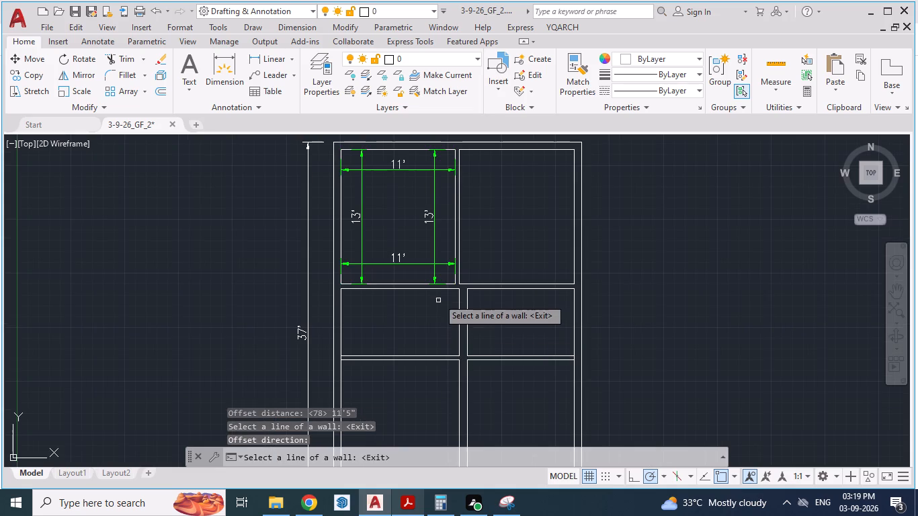
scroll(438, 298, "down", 1)
scroll(434, 327, "up", 1)
key("Escape")
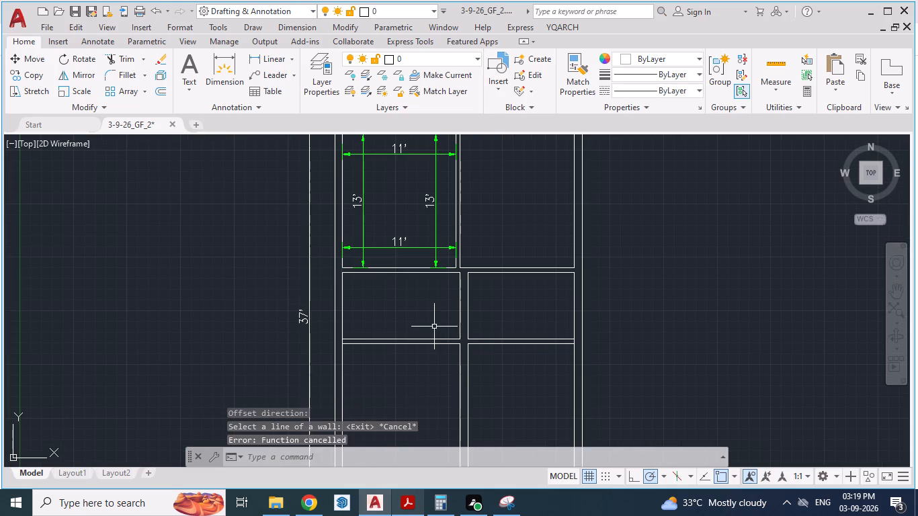
key("Escape")
Check the PDF plan and delete both lines of the new vertical wall below the lower kitchen wall.
key("alt+Tab")
scroll(433, 308, "down", 2)
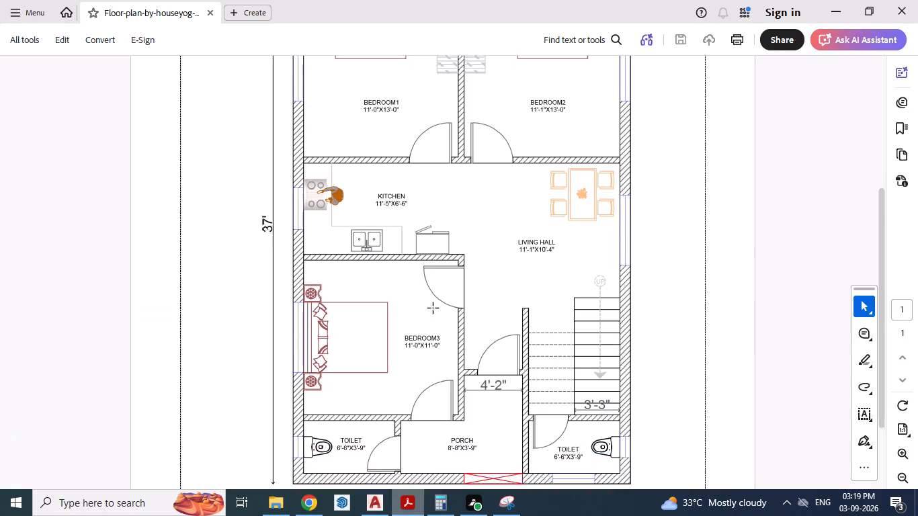
key("alt+Tab")
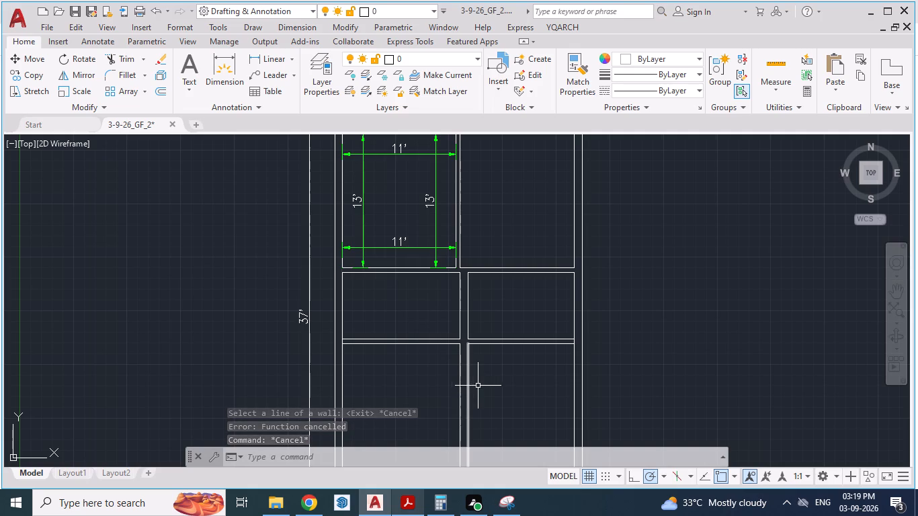
left_click(479, 386)
left_click(435, 388)
key("Delete")
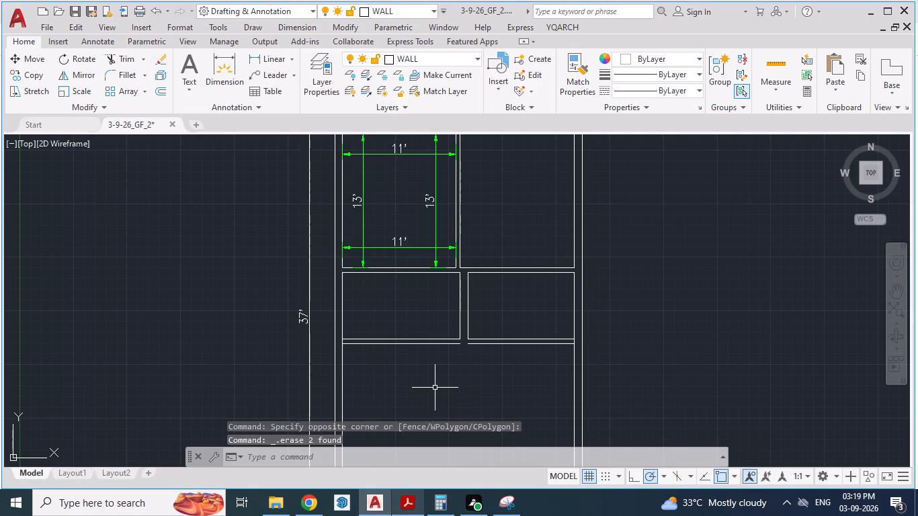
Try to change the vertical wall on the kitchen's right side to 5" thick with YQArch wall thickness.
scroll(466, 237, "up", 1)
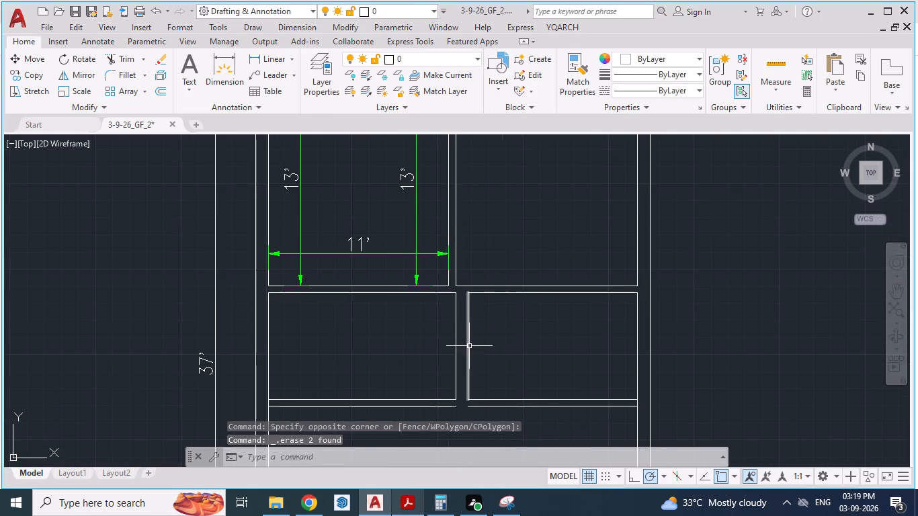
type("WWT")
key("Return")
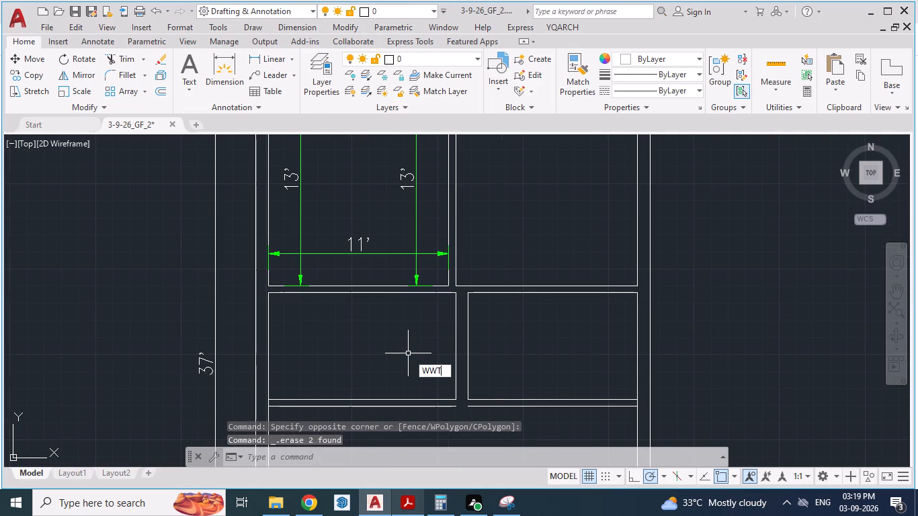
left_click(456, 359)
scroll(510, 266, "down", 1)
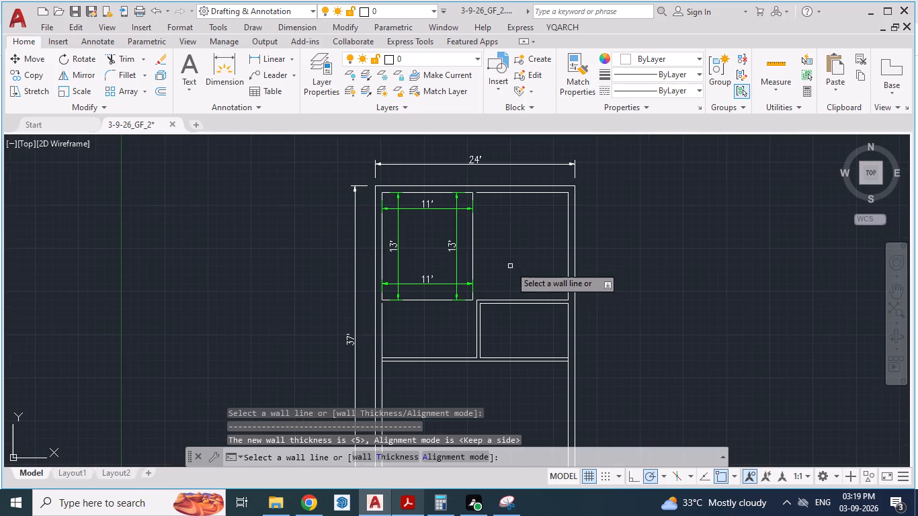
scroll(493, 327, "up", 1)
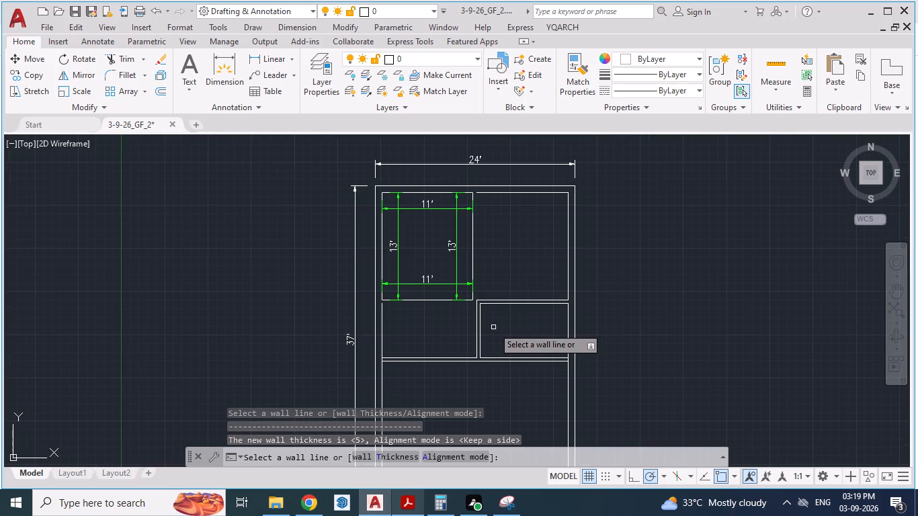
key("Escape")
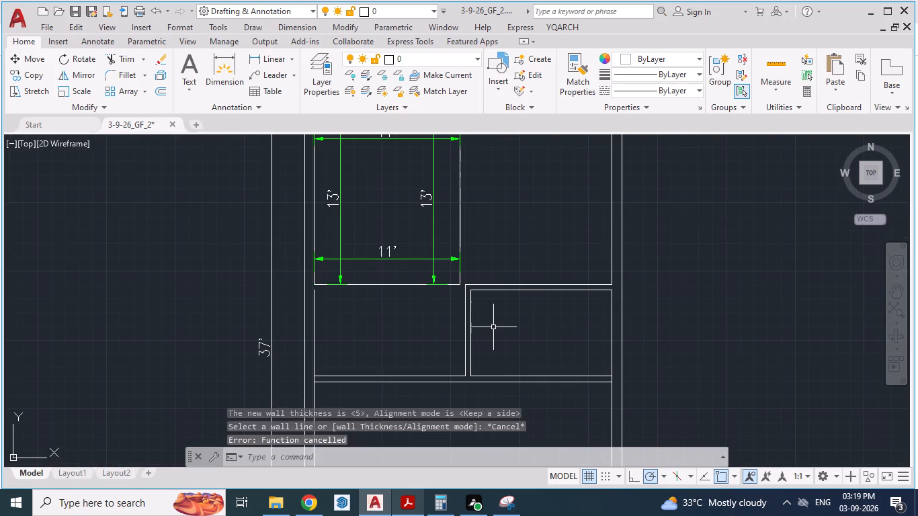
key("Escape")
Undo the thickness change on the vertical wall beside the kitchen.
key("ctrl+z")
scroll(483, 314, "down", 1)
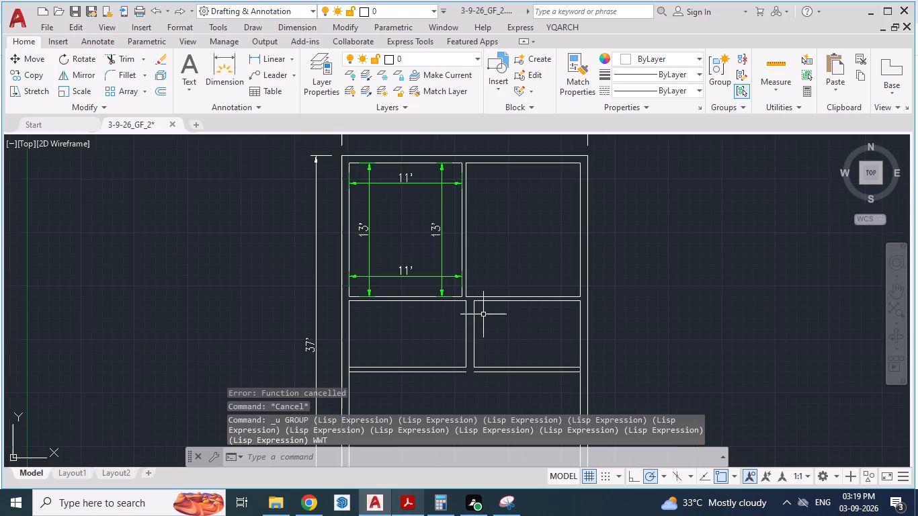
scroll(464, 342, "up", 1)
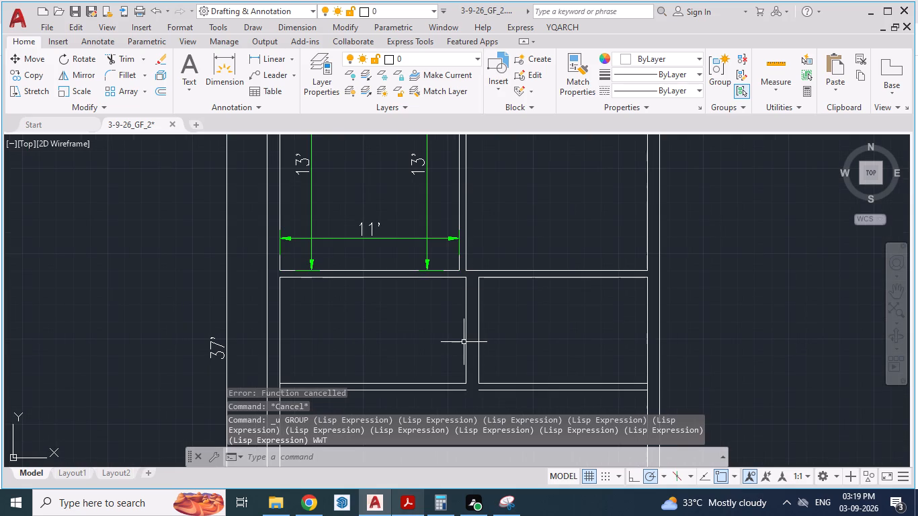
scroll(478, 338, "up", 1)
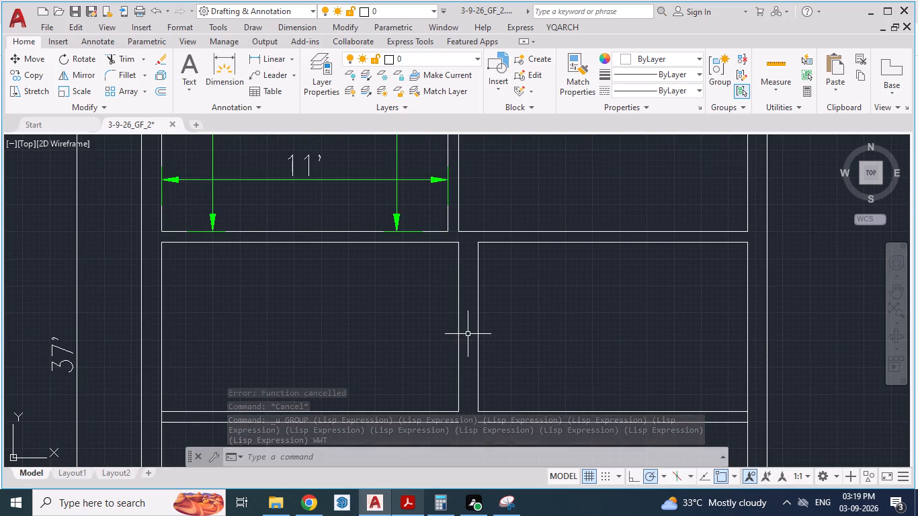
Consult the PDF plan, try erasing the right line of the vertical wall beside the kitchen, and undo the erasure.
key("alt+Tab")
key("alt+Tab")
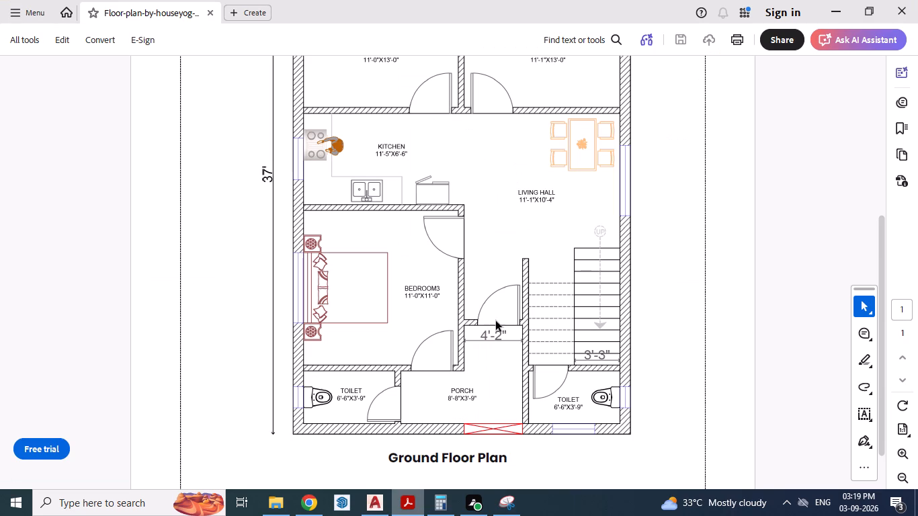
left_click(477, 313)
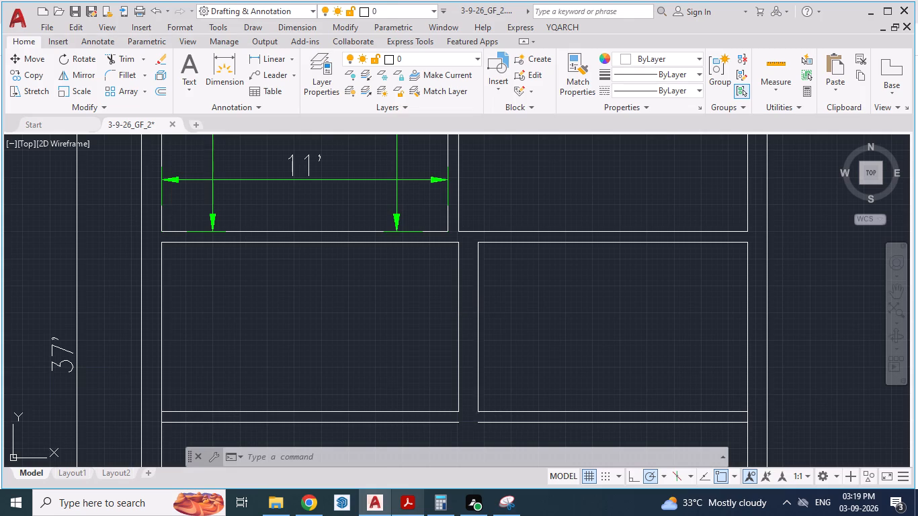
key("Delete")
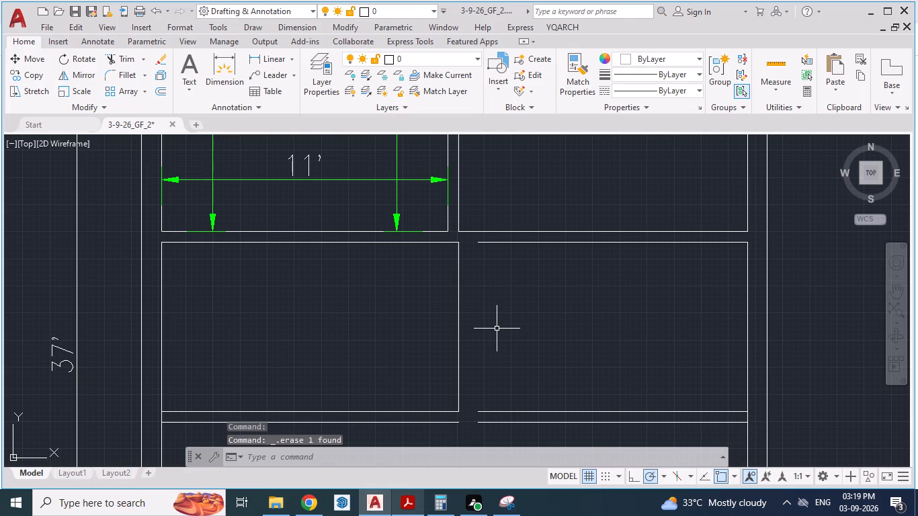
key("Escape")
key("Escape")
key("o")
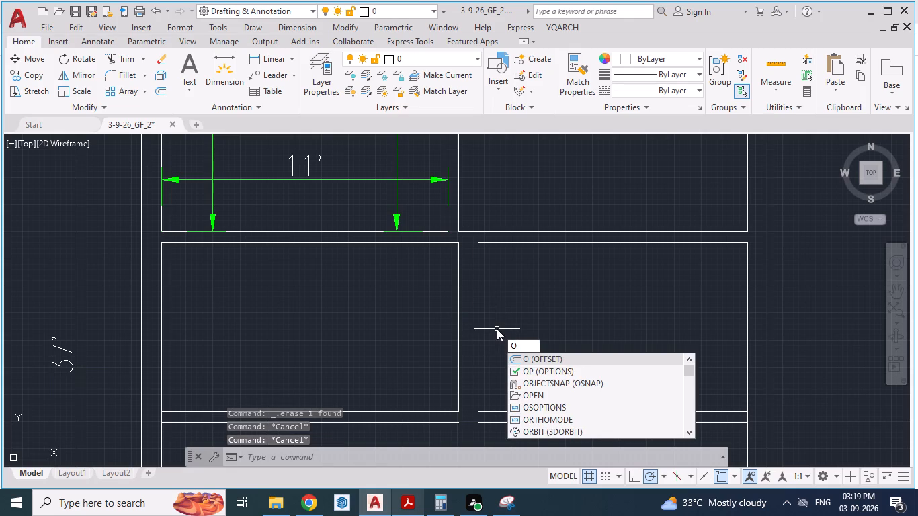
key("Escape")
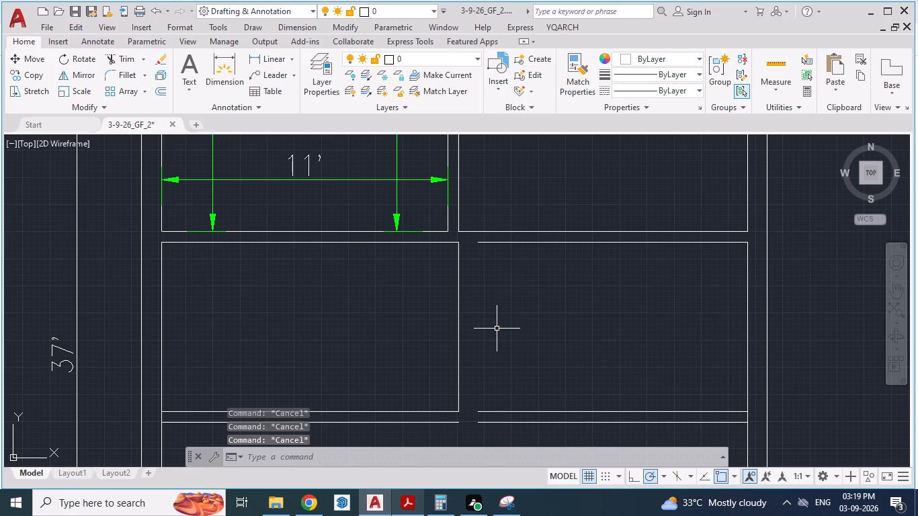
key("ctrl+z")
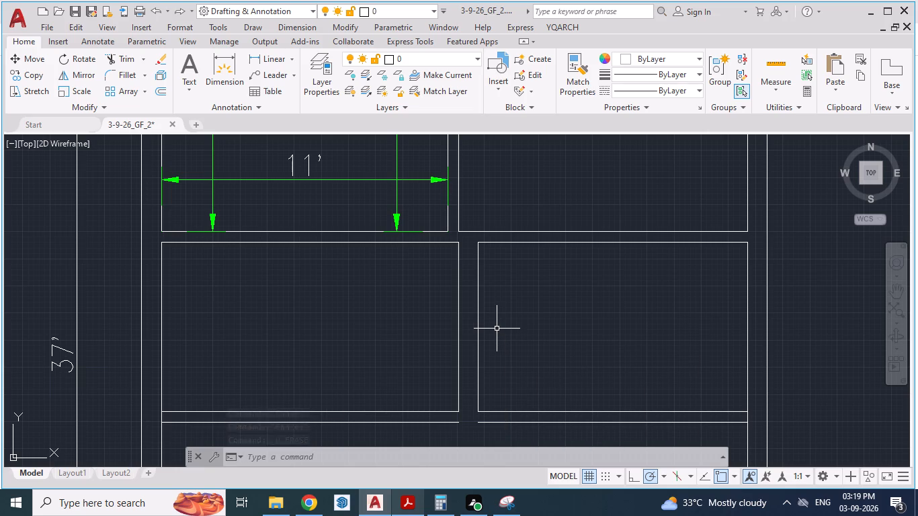
Offset the left line of the vertical wall beside the kitchen 5" to the right.
key("o")
key("Return")
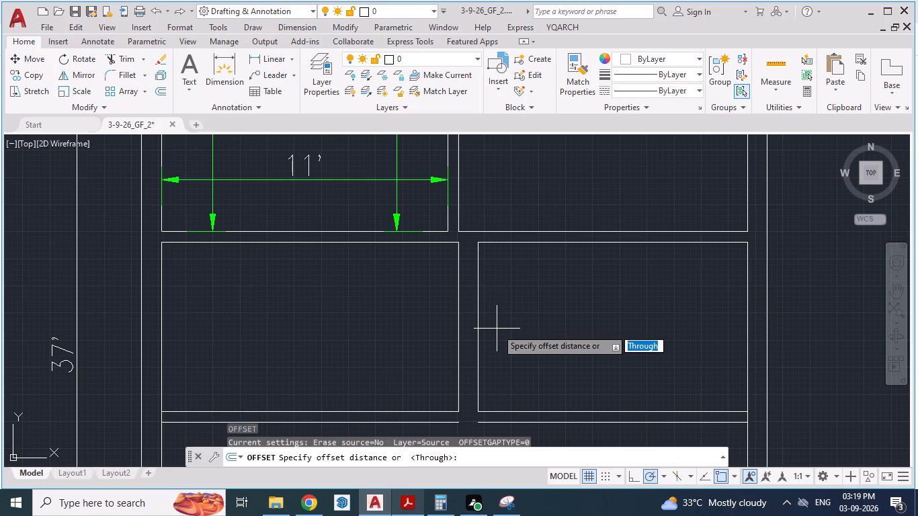
type("5\"")
key("Return")
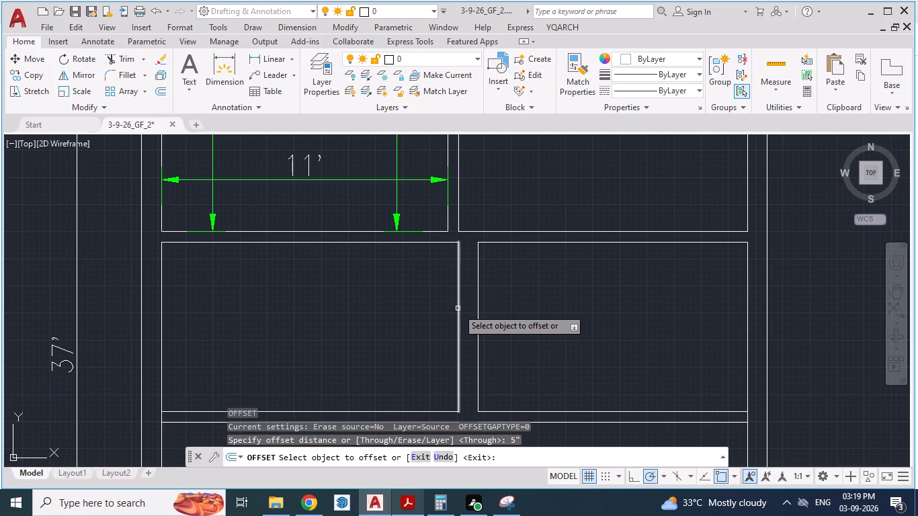
left_click(458, 308)
left_click(470, 312)
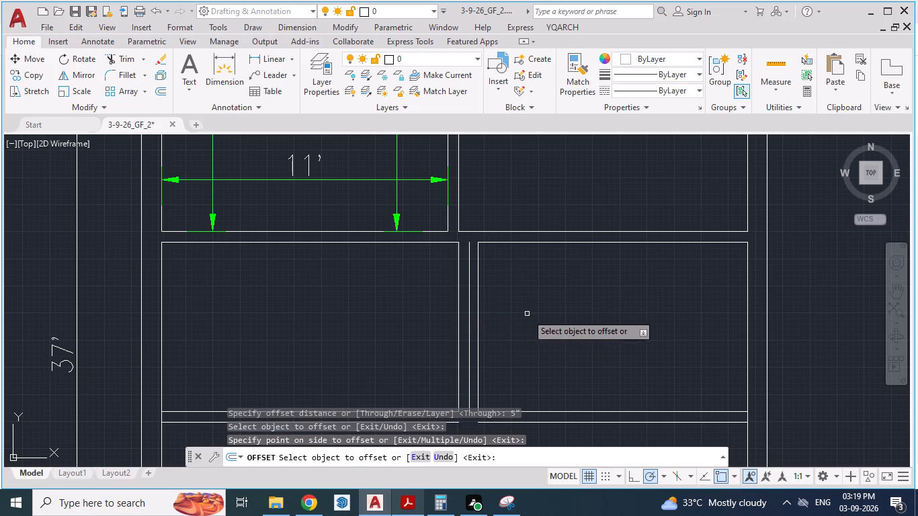
key("Escape")
key("Escape")
Delete the old right line of the vertical wall beside the kitchen, keeping the new offset line.
left_click(484, 315)
scroll(477, 329, "up", 3)
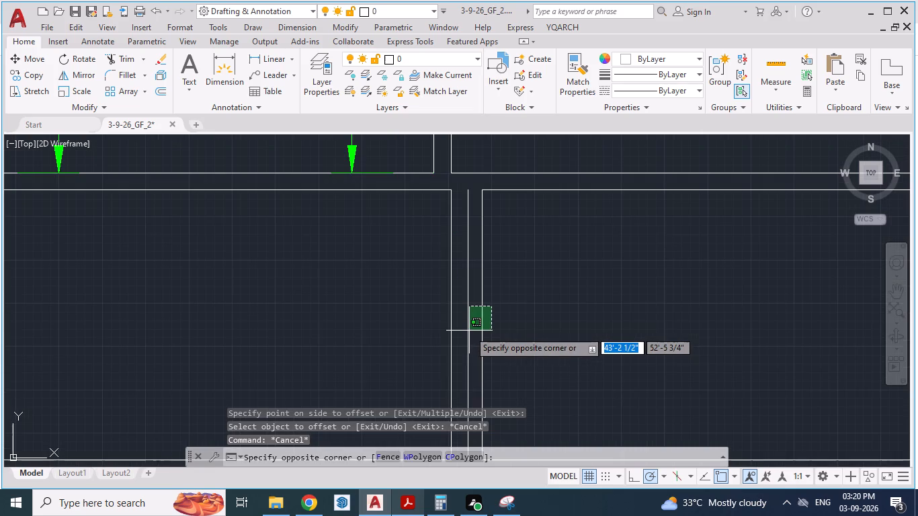
left_click(473, 331)
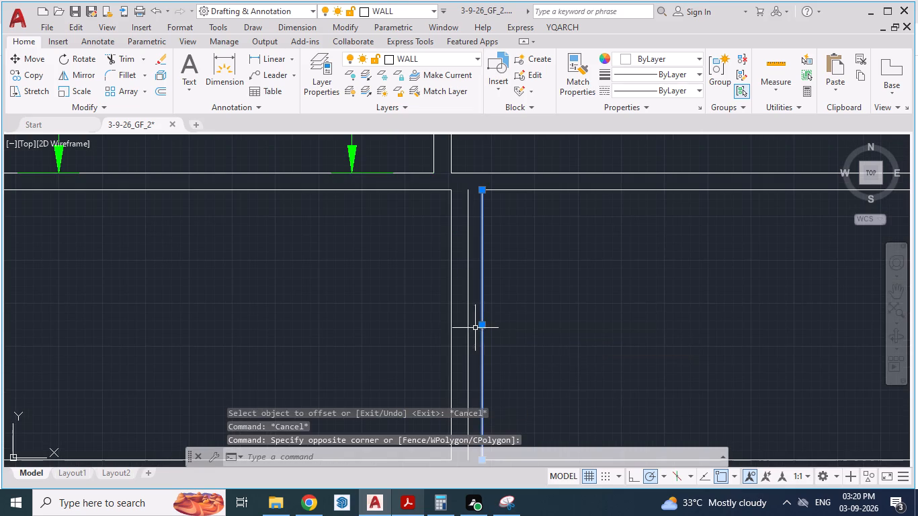
key("Delete")
Extend the kitchen's upper wall line from both sides to the vertical wall, and both vertical wall lines up to the bedroom wall.
type("EX")
key("Return")
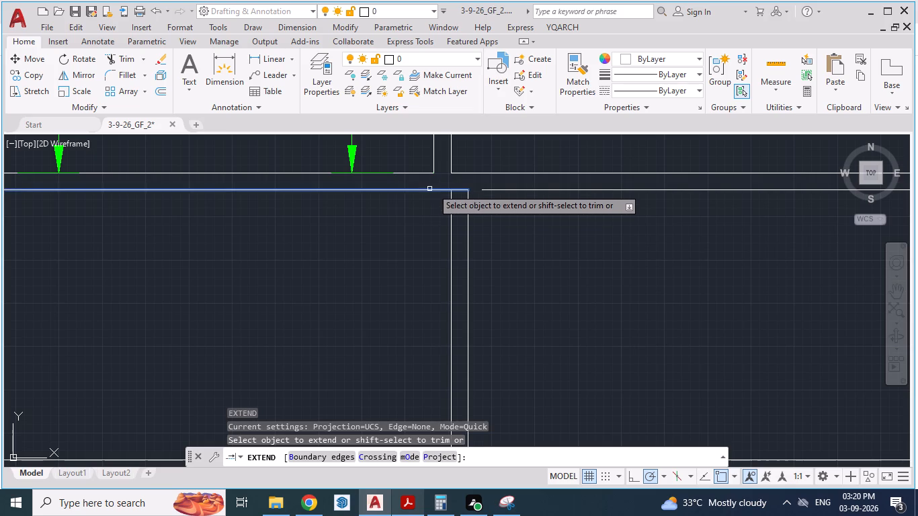
left_click(432, 188)
left_click(442, 191)
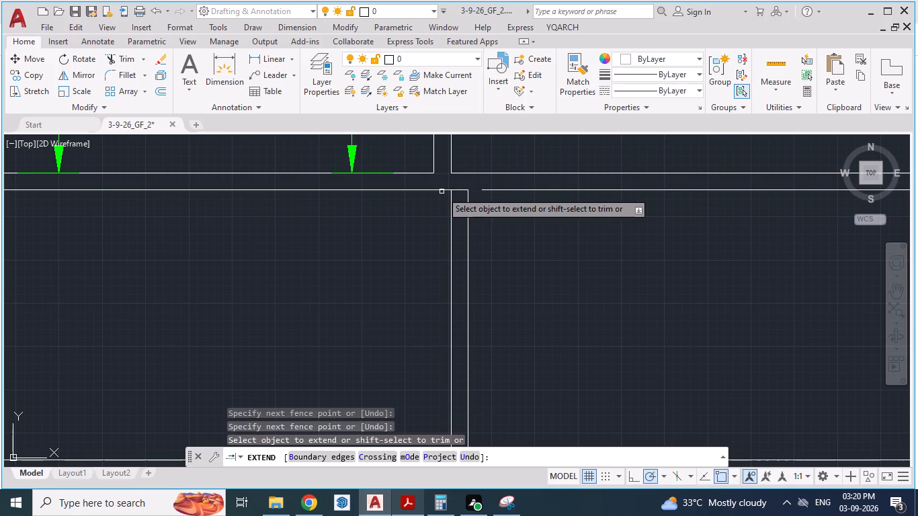
left_click(450, 189)
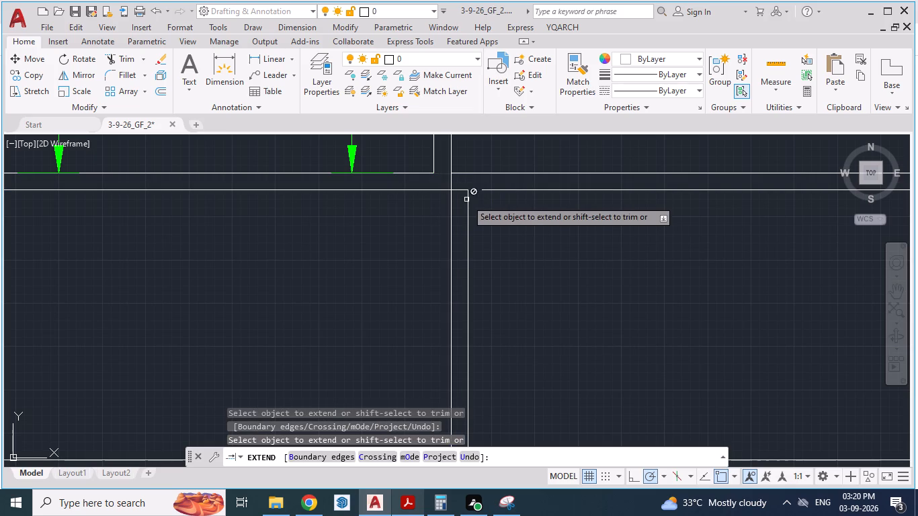
left_click(464, 195)
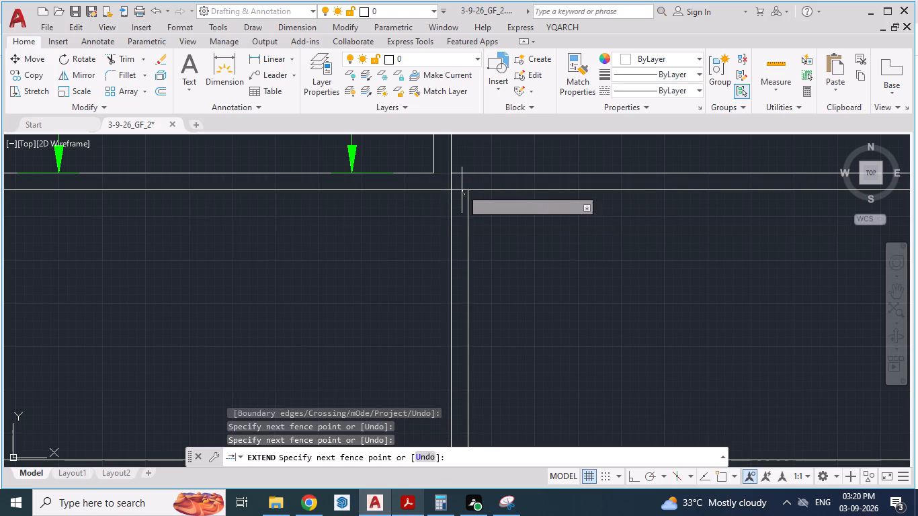
left_click(462, 189)
scroll(464, 191, "up", 2)
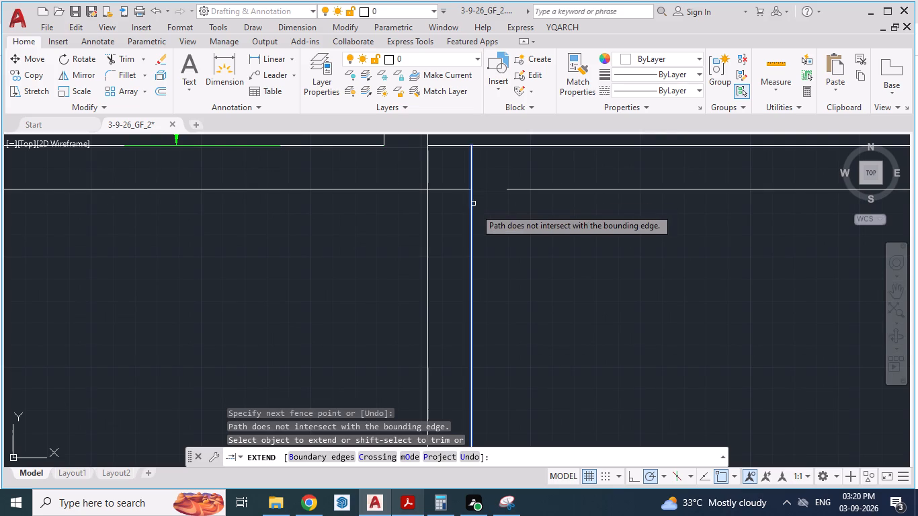
left_click(472, 214)
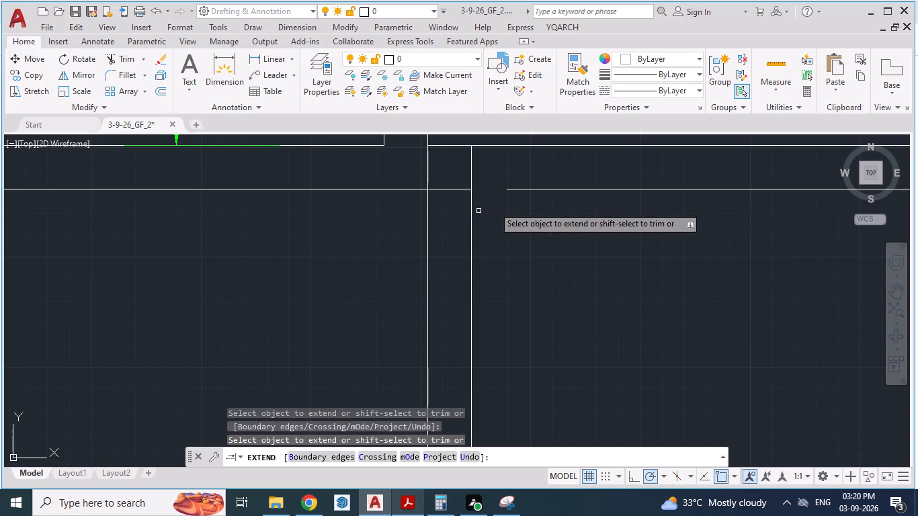
left_click(527, 189)
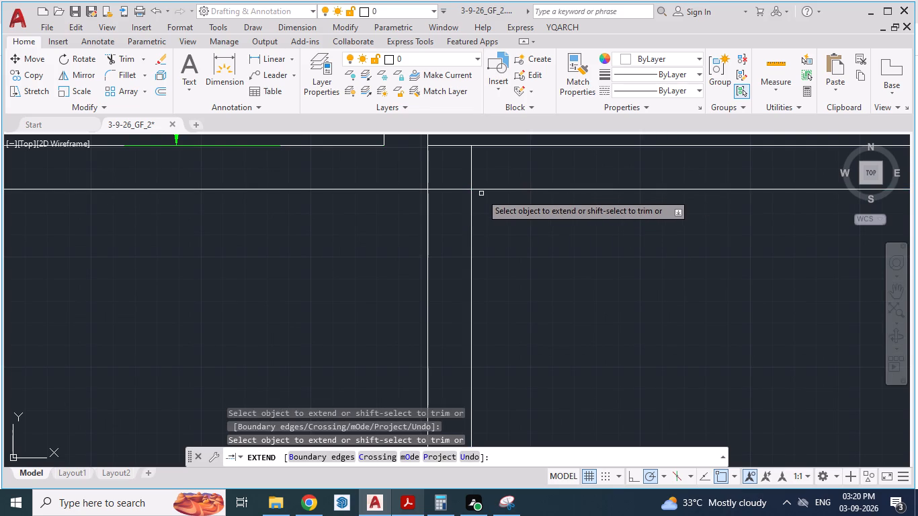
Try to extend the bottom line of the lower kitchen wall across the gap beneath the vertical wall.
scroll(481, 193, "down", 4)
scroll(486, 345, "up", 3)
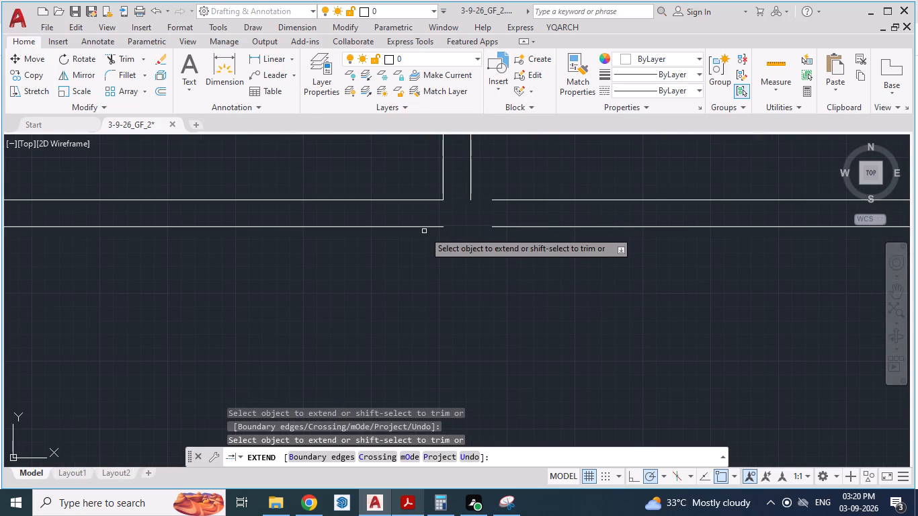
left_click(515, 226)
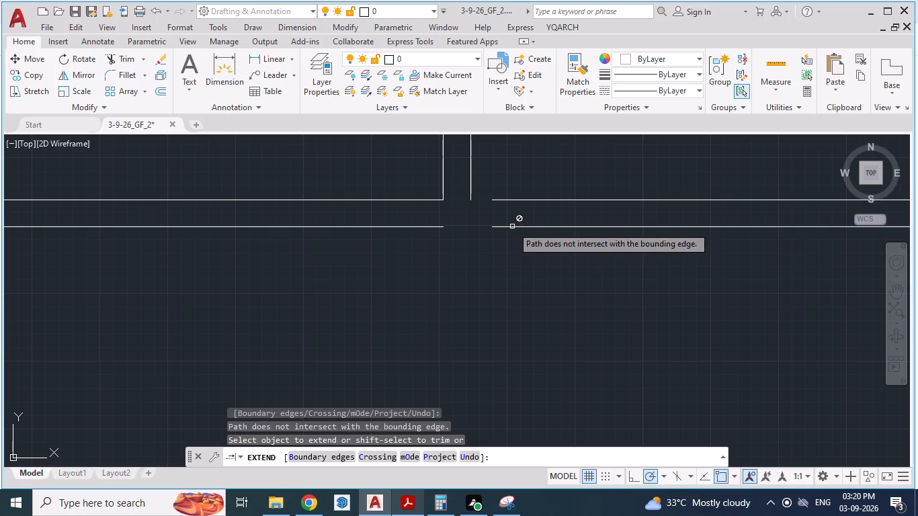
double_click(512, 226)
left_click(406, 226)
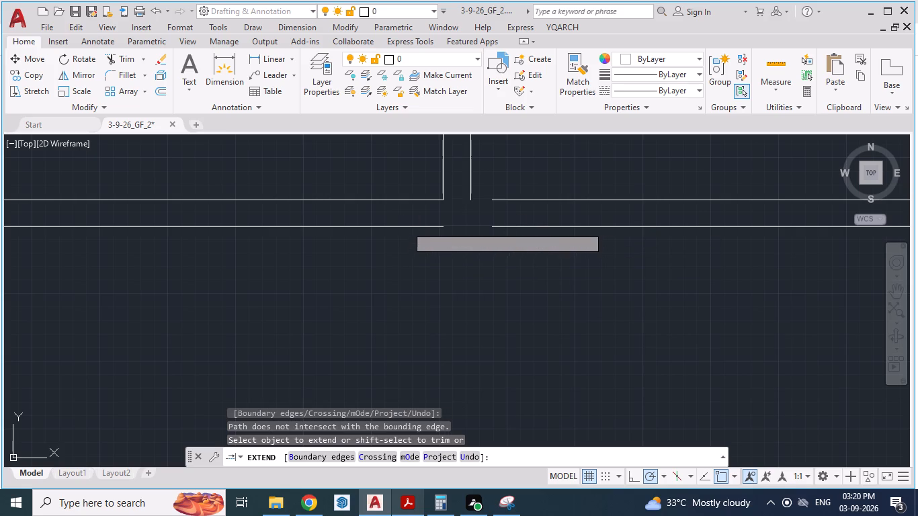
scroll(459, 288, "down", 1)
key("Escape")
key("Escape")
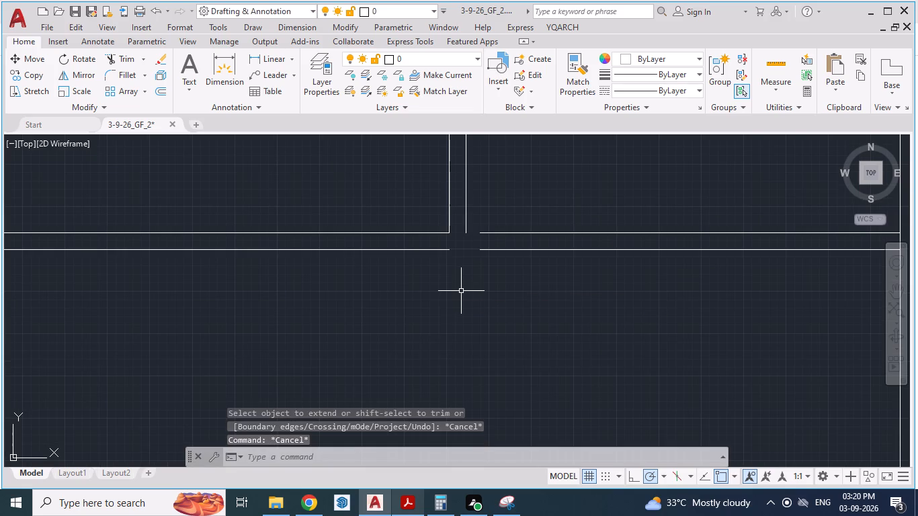
Extend the lower kitchen wall's bottom line across the gap and its upper right segment to the vertical wall.
type("EX")
key("Return")
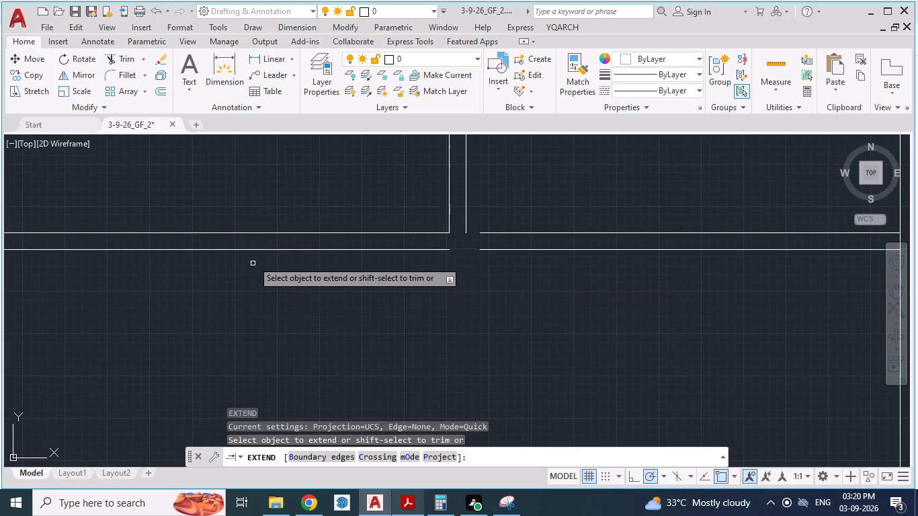
left_click(249, 251)
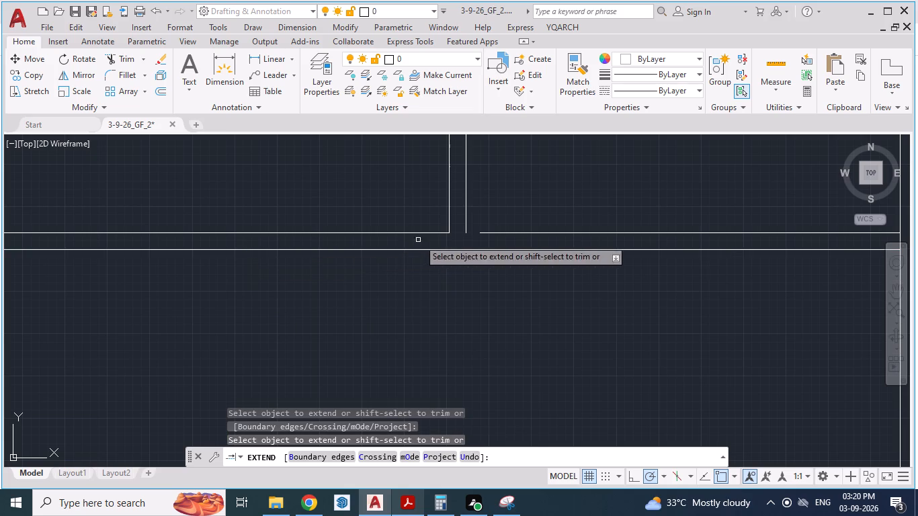
left_click(538, 232)
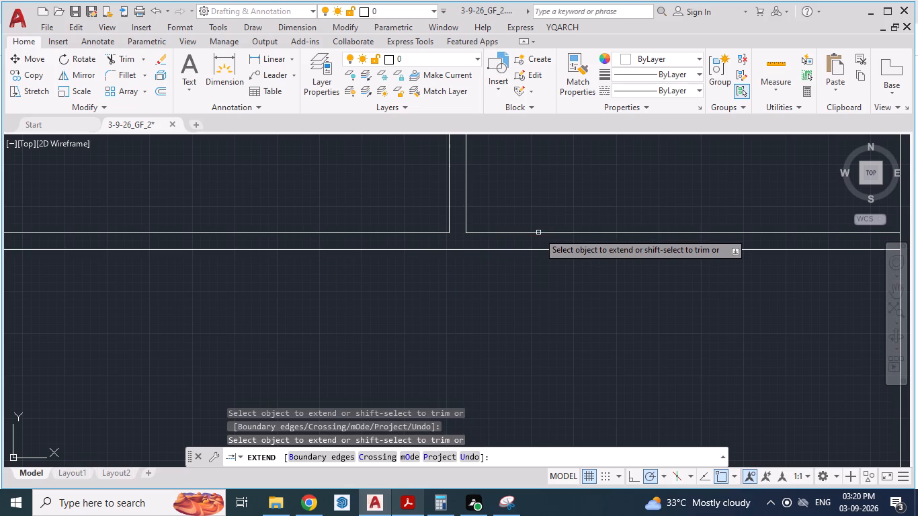
scroll(437, 279, "down", 3)
scroll(455, 294, "up", 2)
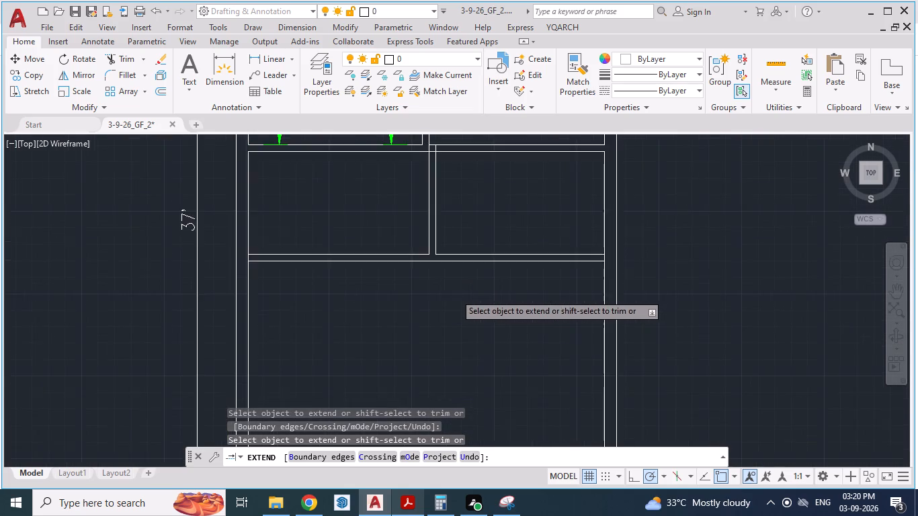
left_click(384, 231)
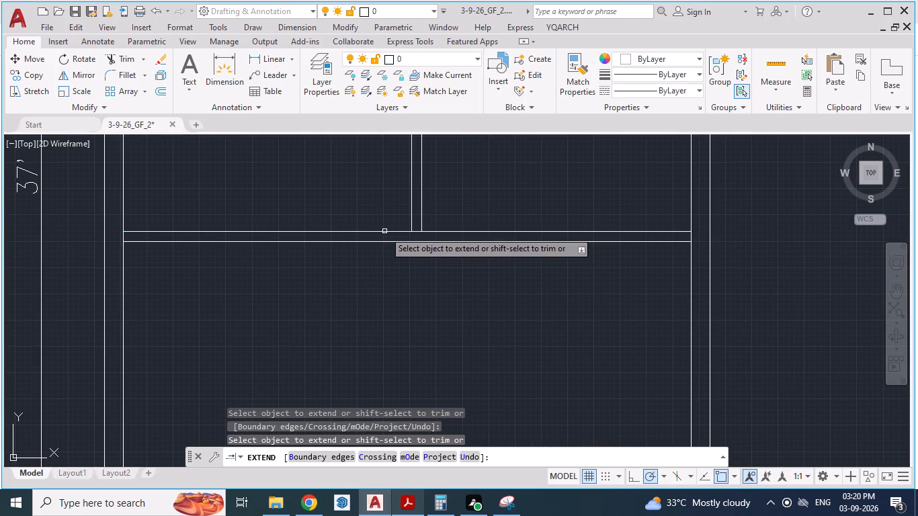
key("Escape")
key("Escape")
Compare the drawn kitchen and living hall walls with the layout in the PDF plan.
scroll(474, 309, "down", 2)
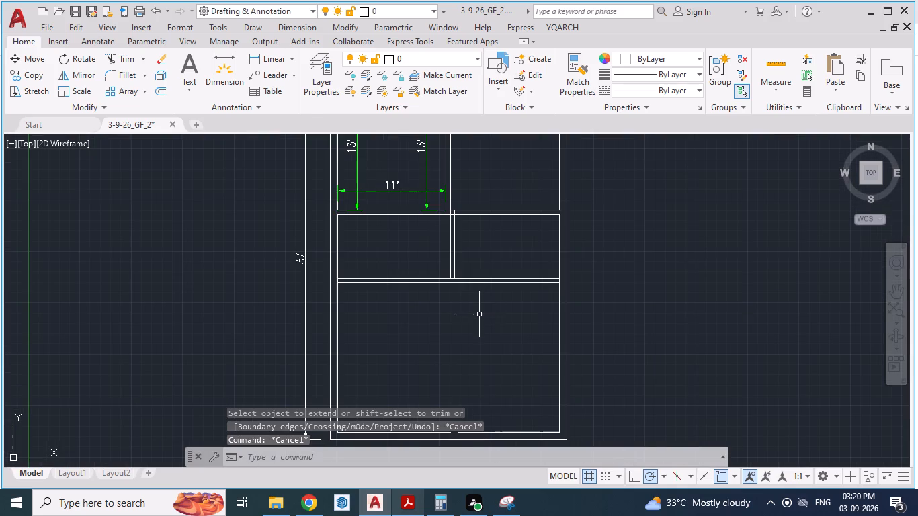
scroll(454, 222, "up", 2)
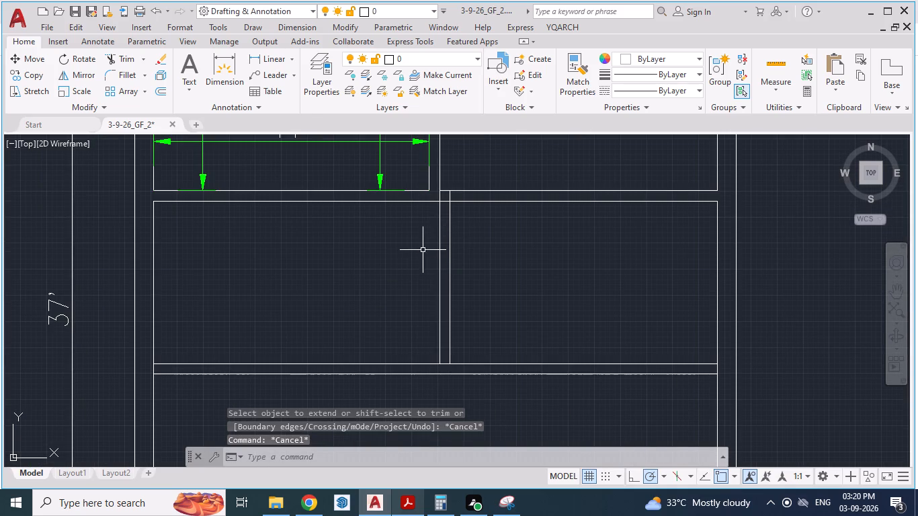
key("alt+Tab")
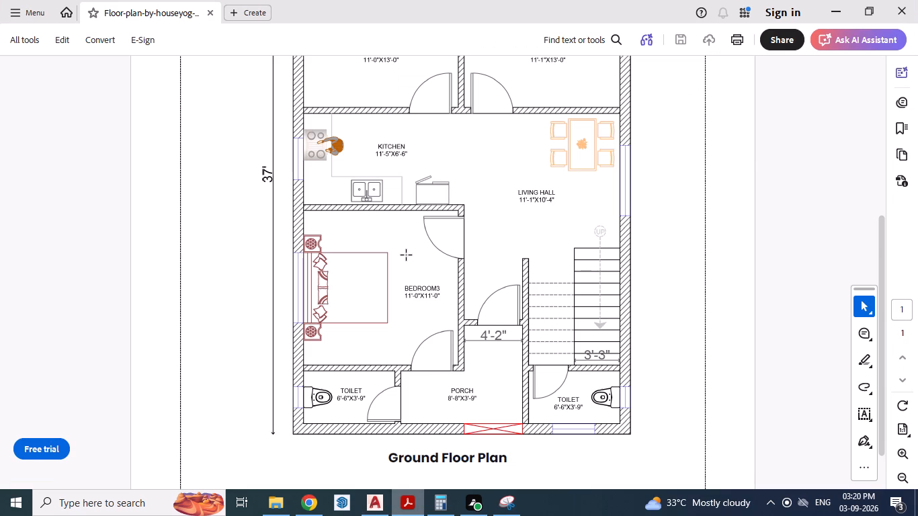
scroll(408, 267, "down", 1)
scroll(408, 267, "up", 3)
key("alt+Tab")
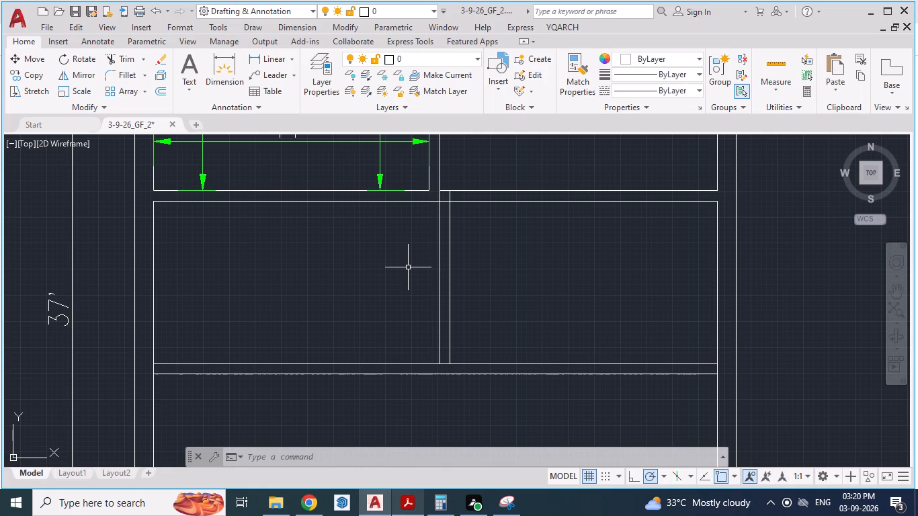
key("alt+Tab")
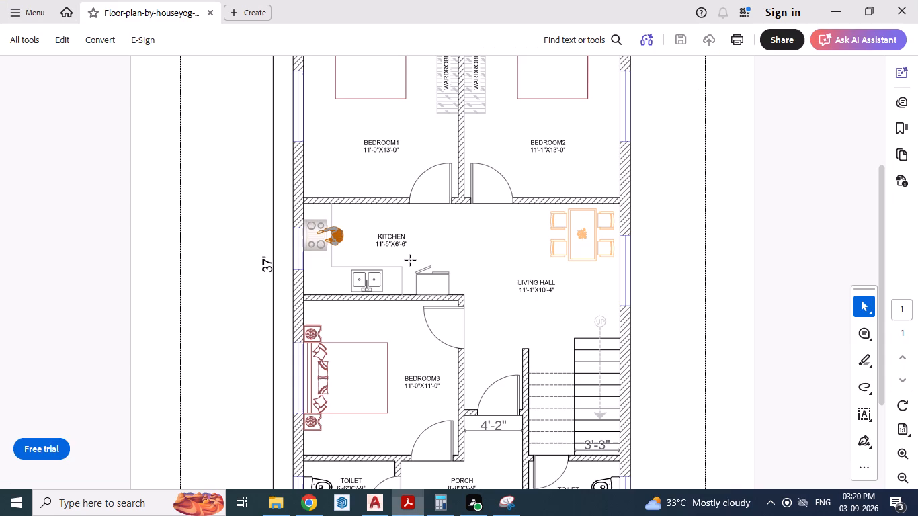
key("alt+Tab")
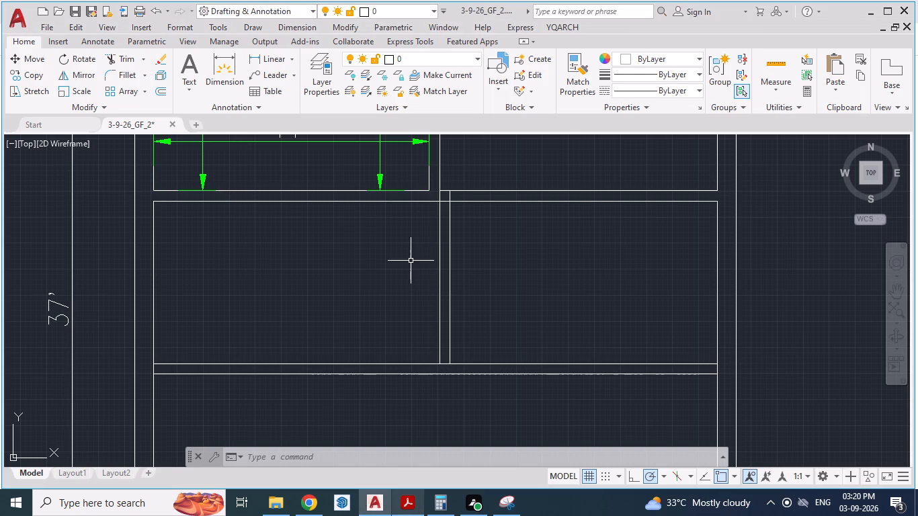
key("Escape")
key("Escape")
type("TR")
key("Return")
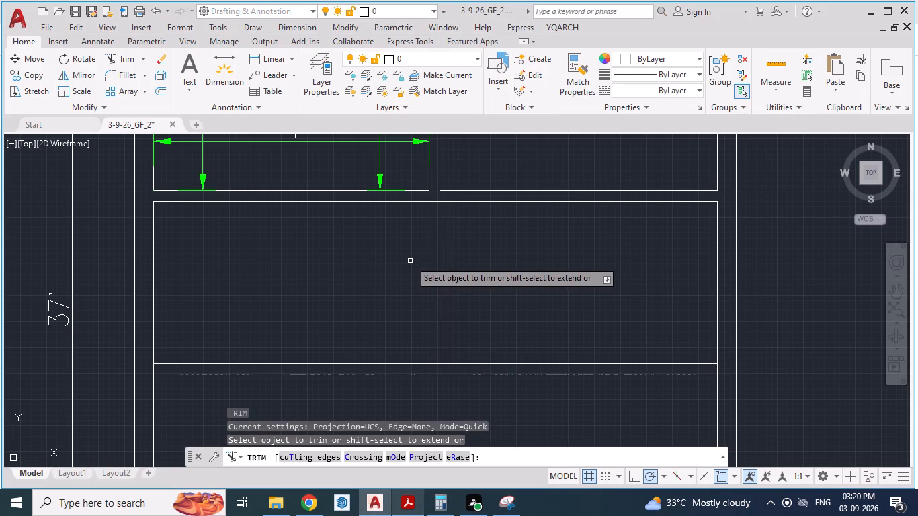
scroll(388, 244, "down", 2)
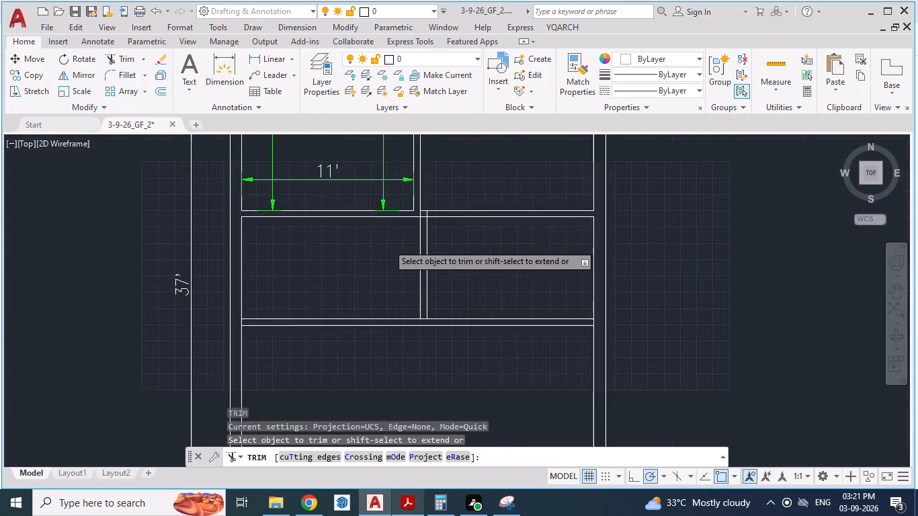
Examine the PDF plan's lower part, covering bedroom 3, both toilets, the porch and the stairs.
left_click(413, 499)
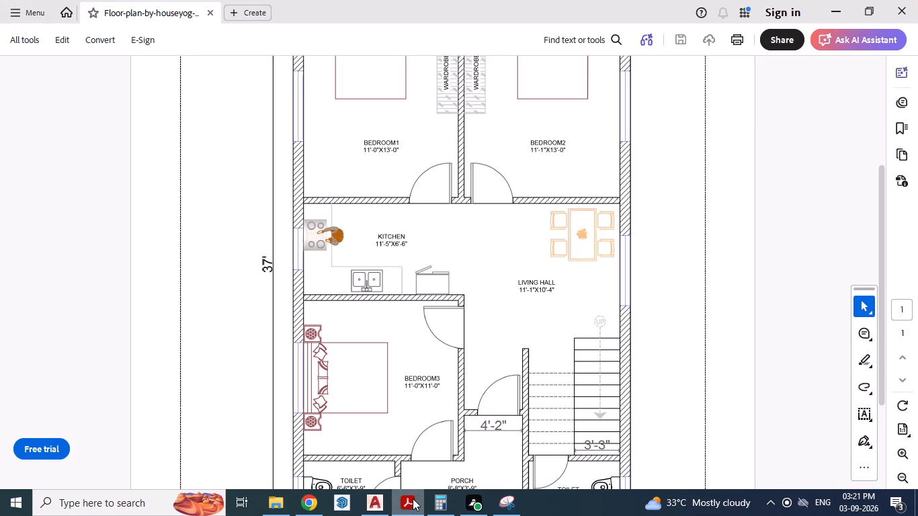
left_click(413, 499)
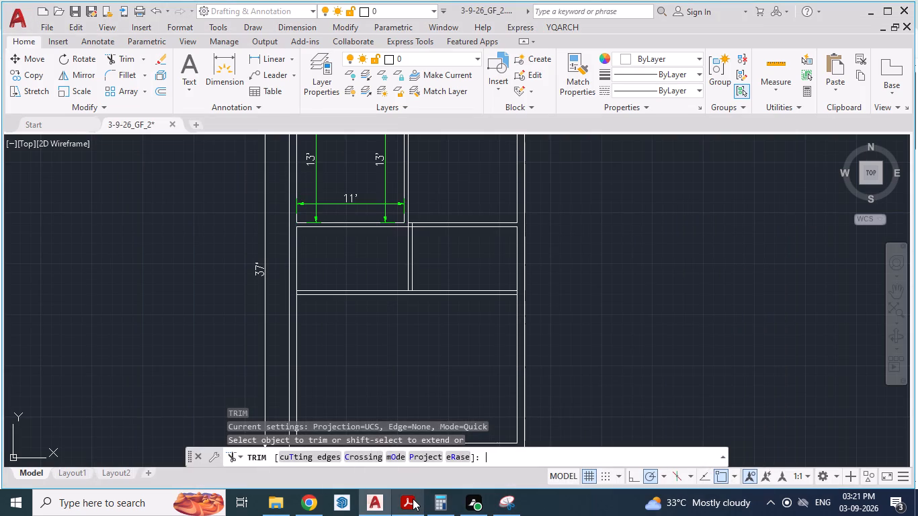
left_click(413, 499)
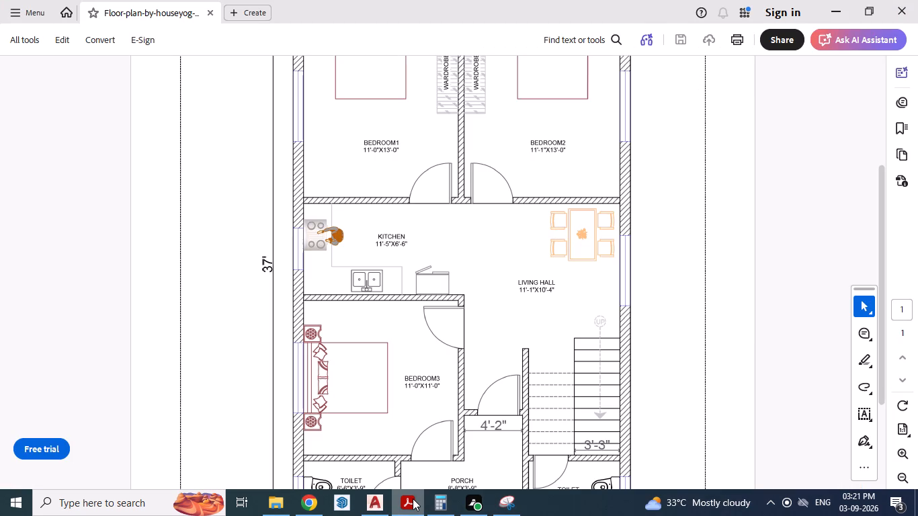
left_click(413, 499)
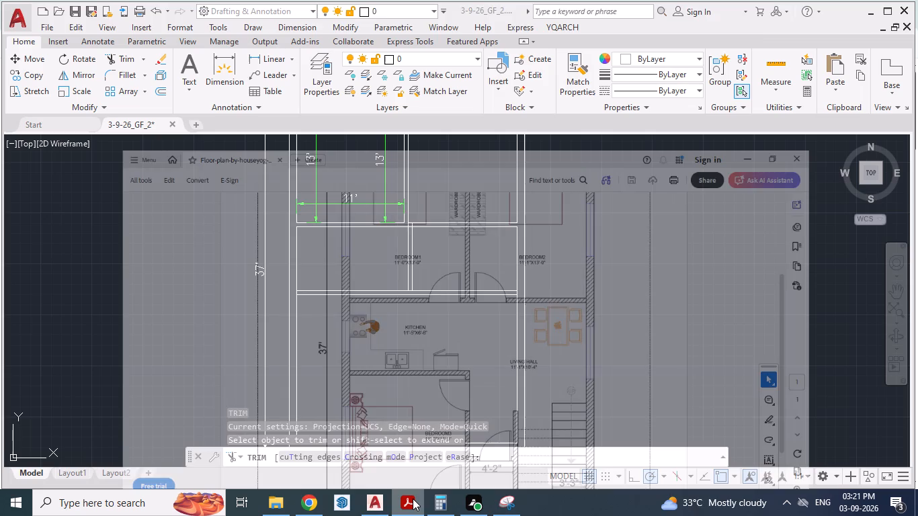
left_click(413, 499)
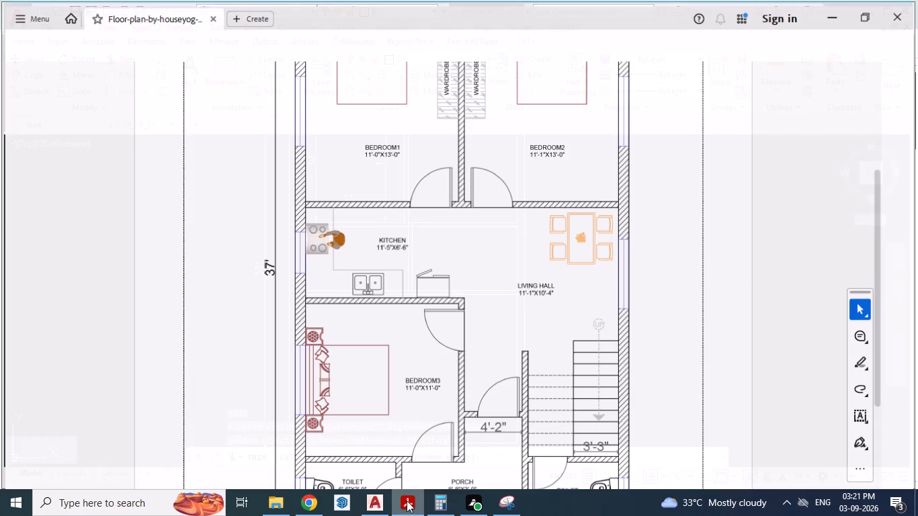
left_click(407, 501)
left_click(407, 501)
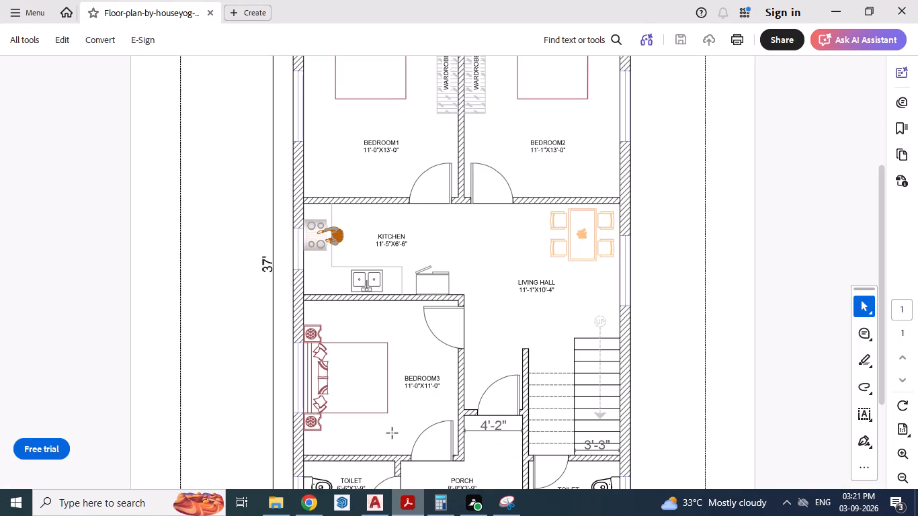
scroll(399, 347, "down", 2)
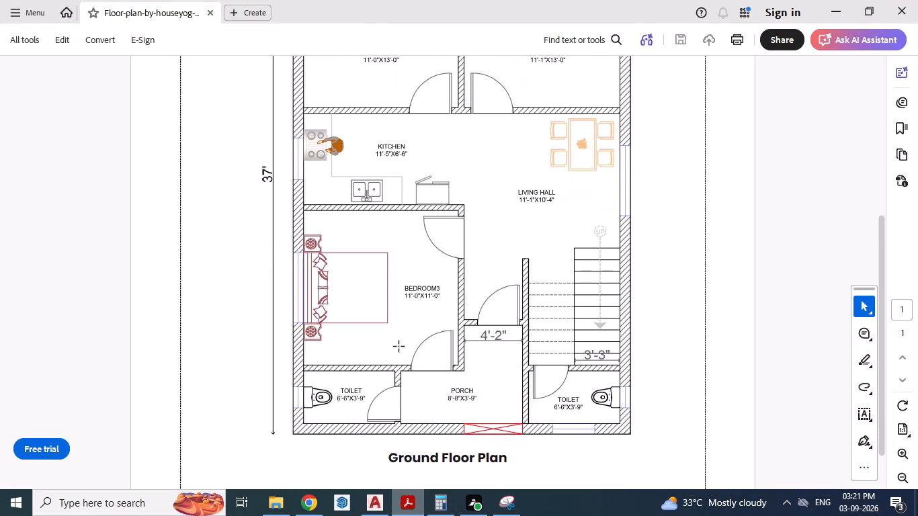
scroll(399, 347, "down", 1)
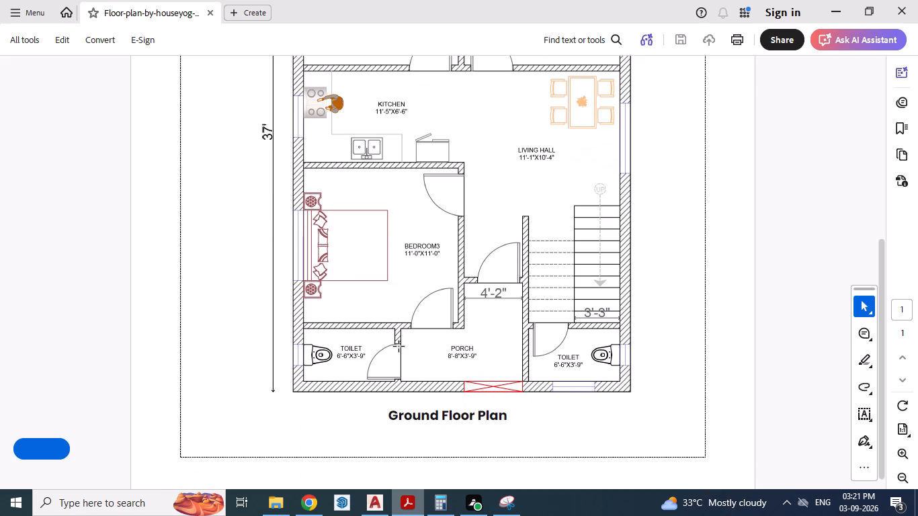
scroll(399, 347, "up", 2)
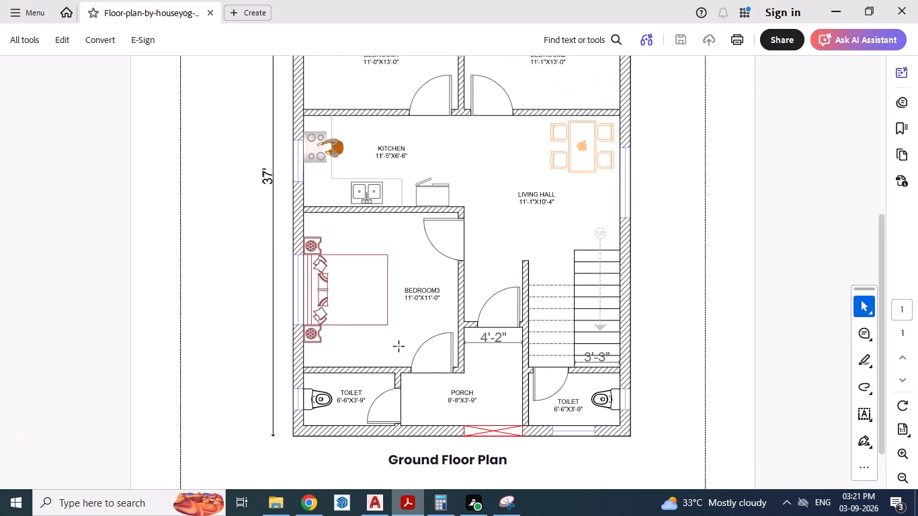
scroll(399, 347, "down", 5)
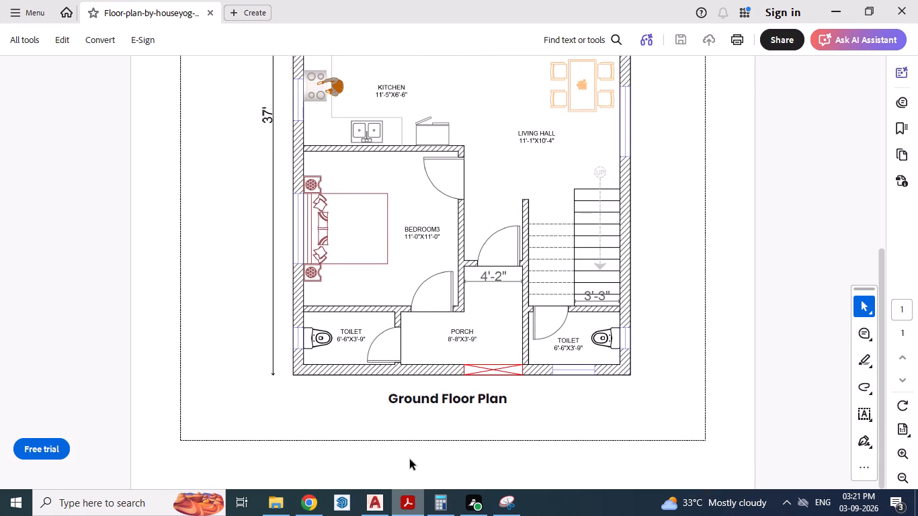
Extend the inner line of the bottom exterior wall across its gap.
left_click(376, 498)
scroll(390, 351, "down", 2)
scroll(383, 414, "up", 1)
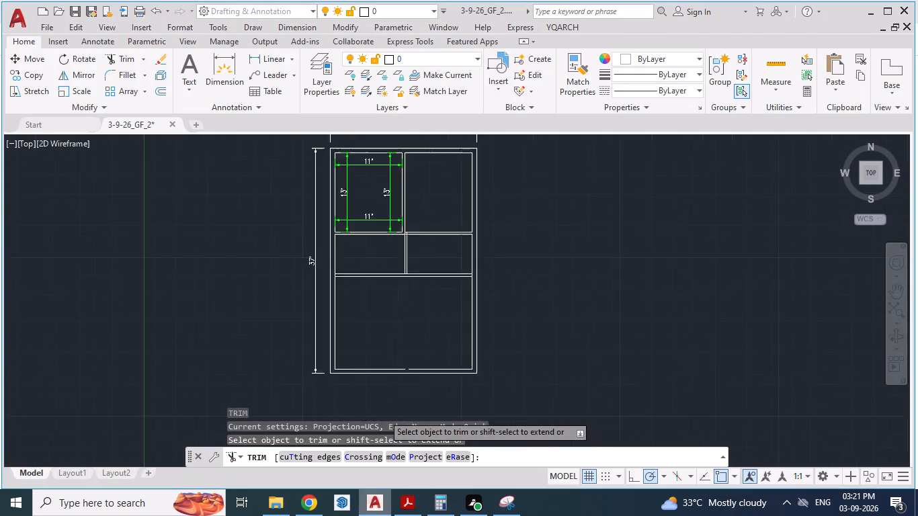
scroll(383, 415, "up", 2)
key("Escape")
key("Escape")
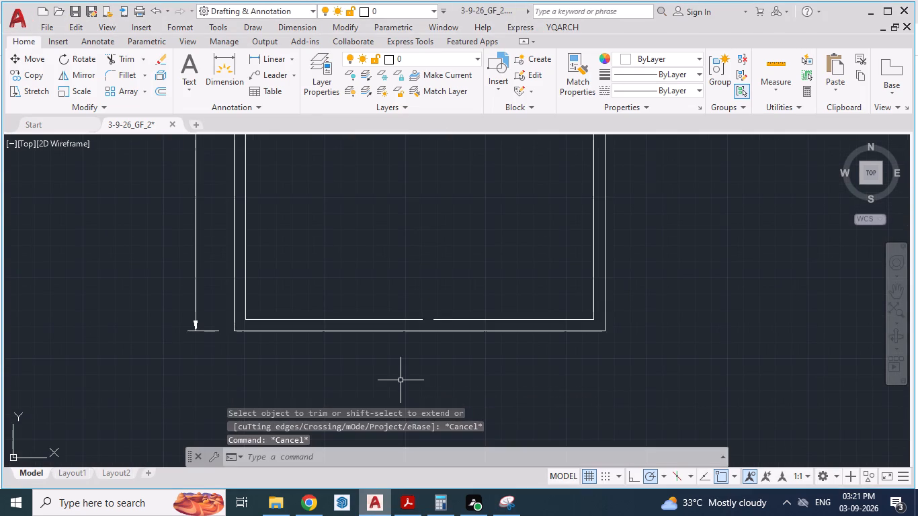
type("EX")
key("Return")
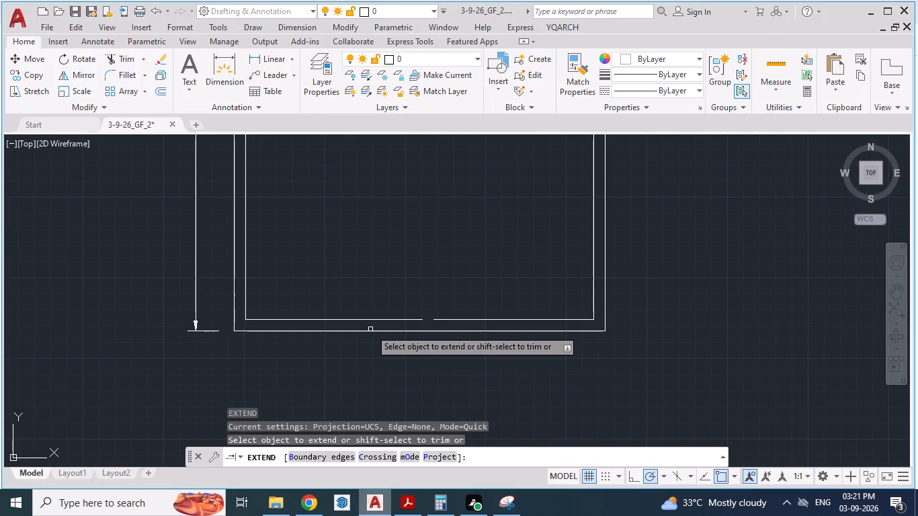
left_click(367, 320)
key("Escape")
key("Escape")
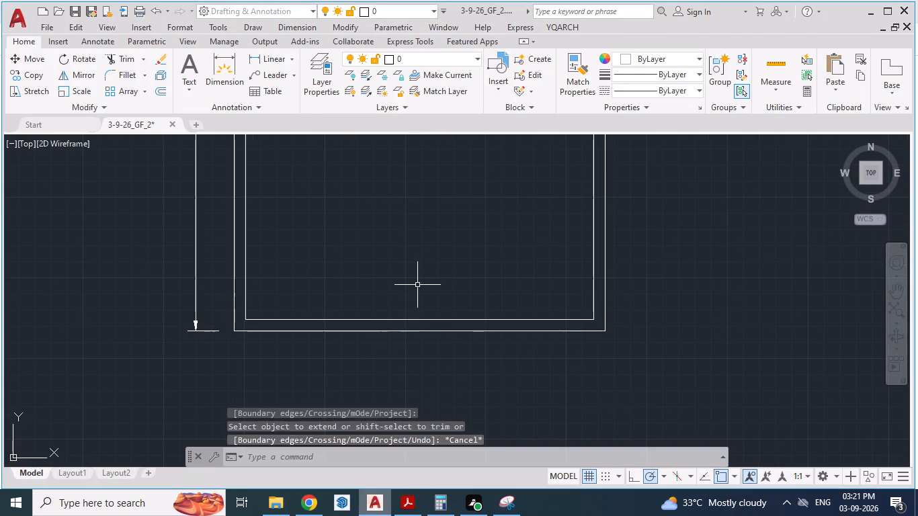
Offset the bottom exterior wall's inner line 3'9" upward with the YQArch wall offset.
type("WWO")
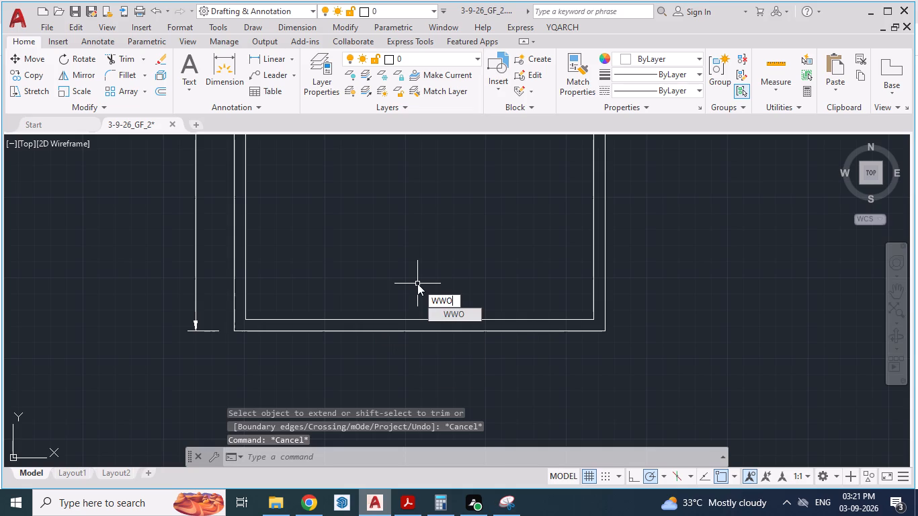
key("Return")
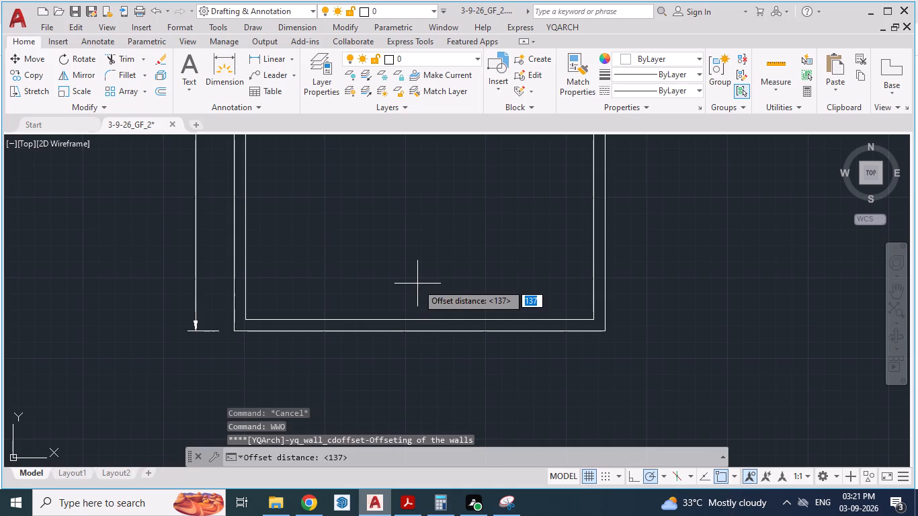
type("3'9")
key("shift+quotedbl")
key("Return")
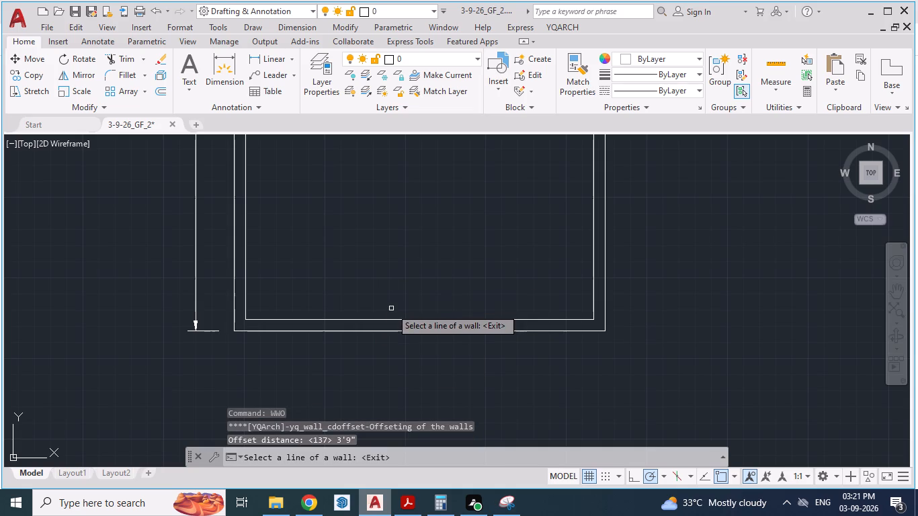
left_click(385, 320)
left_click(364, 212)
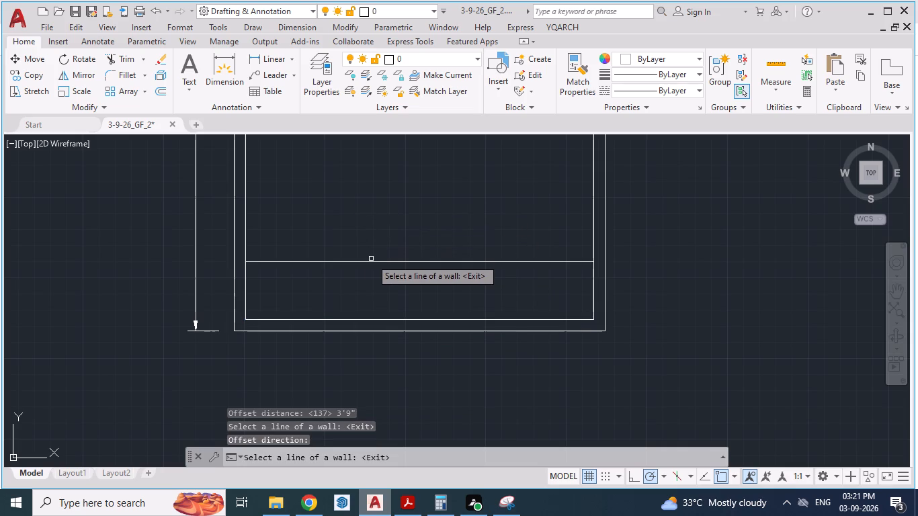
key("Escape")
key("Escape")
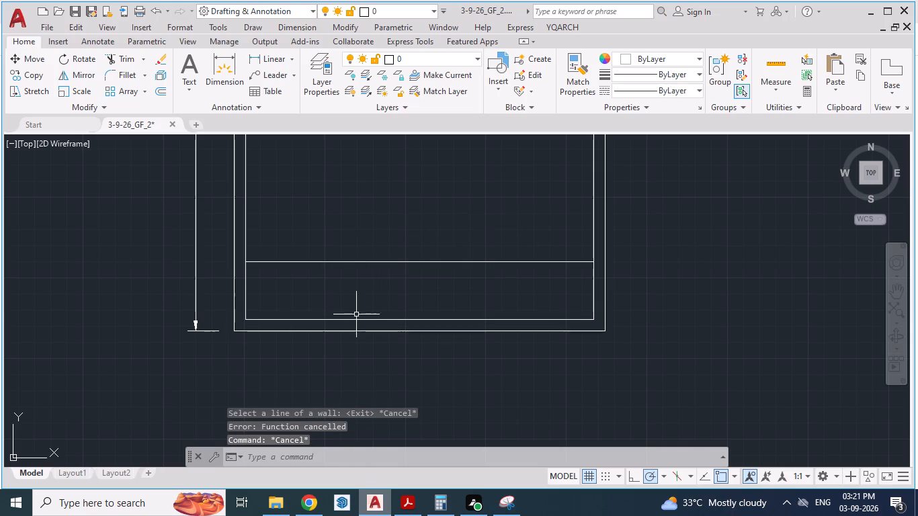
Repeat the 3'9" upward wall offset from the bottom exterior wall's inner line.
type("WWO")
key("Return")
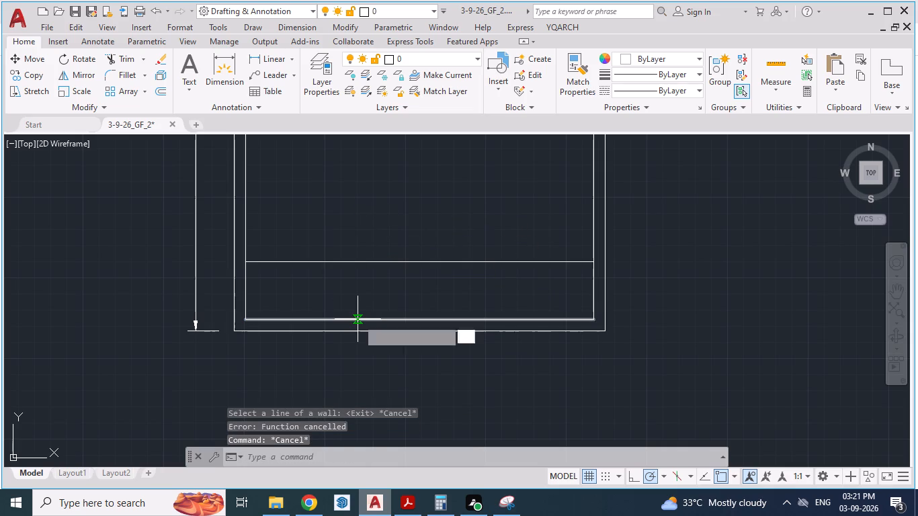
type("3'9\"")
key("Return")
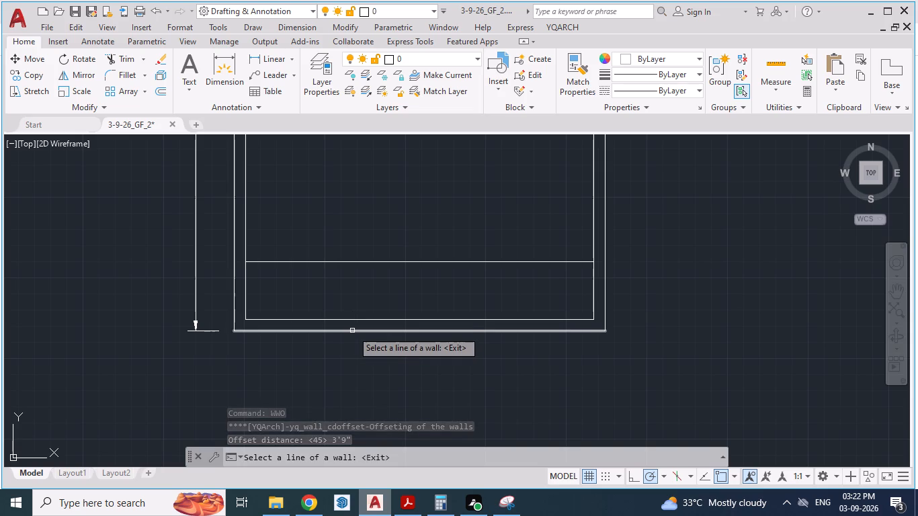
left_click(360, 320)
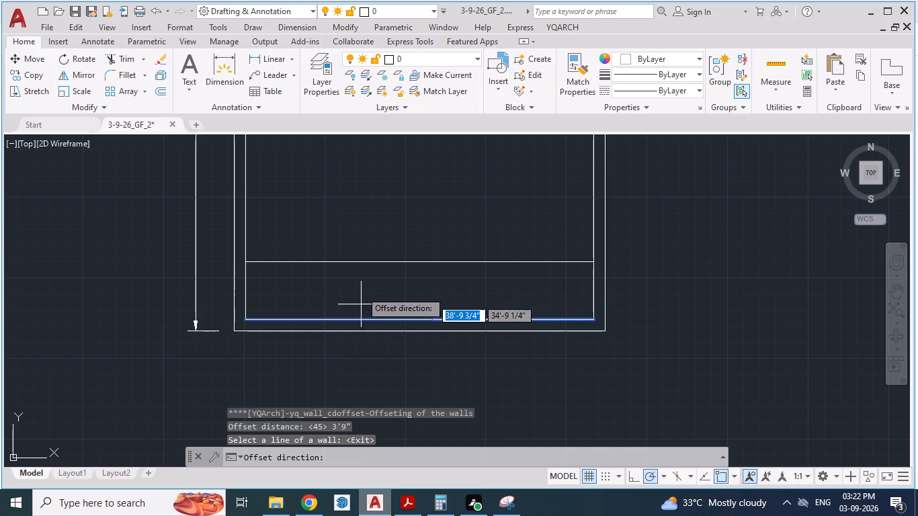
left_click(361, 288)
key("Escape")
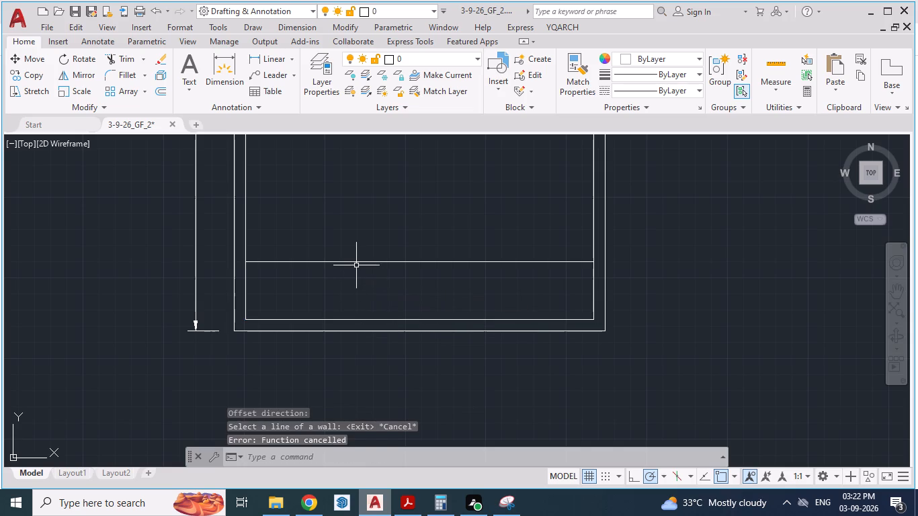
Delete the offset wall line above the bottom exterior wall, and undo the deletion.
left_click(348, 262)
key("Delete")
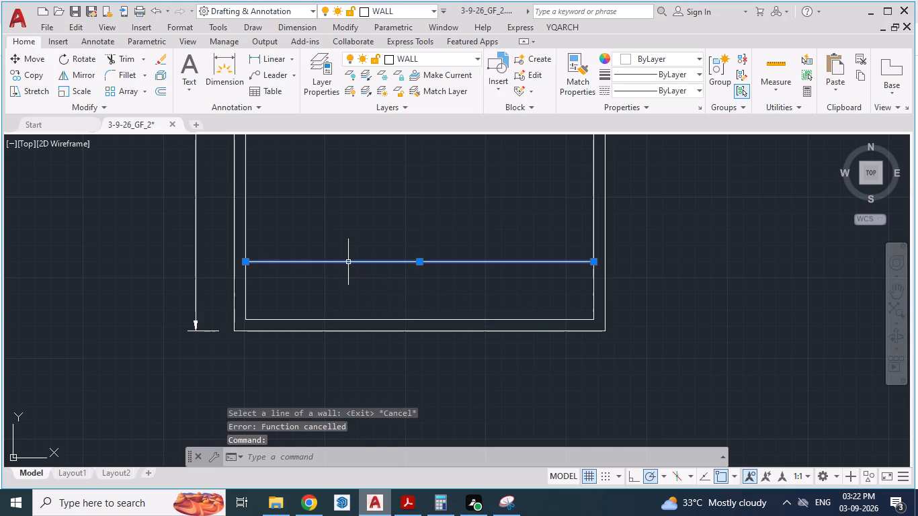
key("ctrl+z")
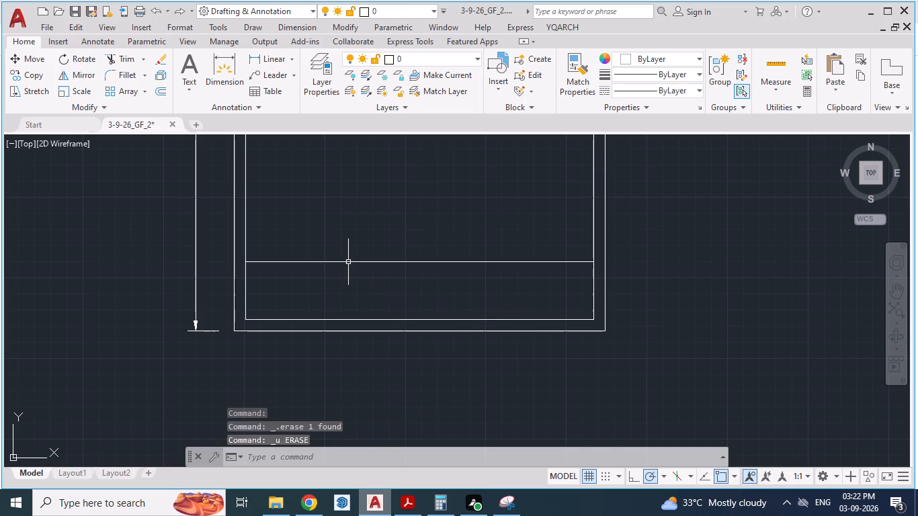
Add an aligned dimension between the offset wall line and the bottom wall's inner line, near the lower-left corner of the plan.
type("DA")
key("Return")
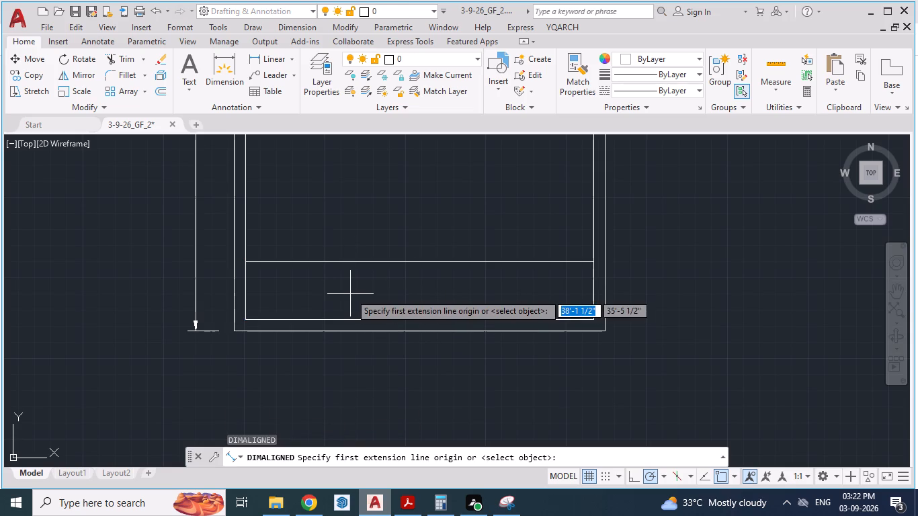
left_click(323, 263)
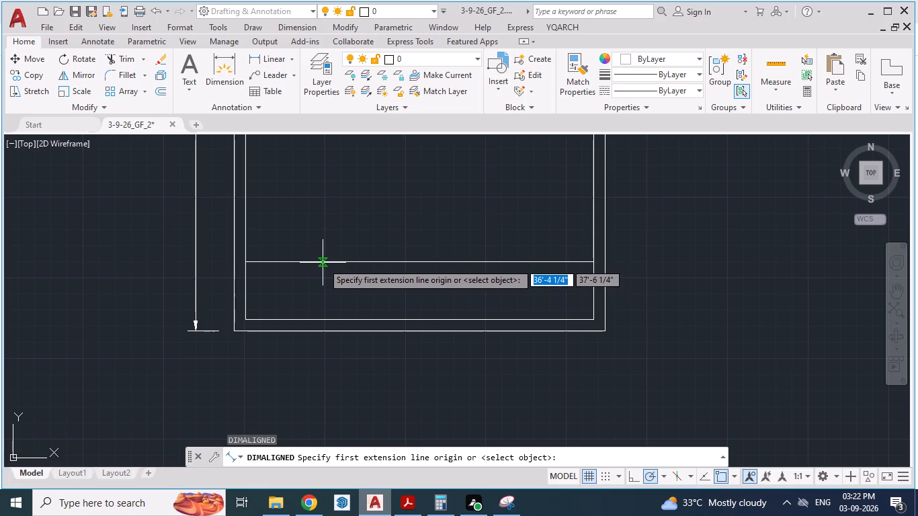
left_click(319, 316)
left_click(268, 301)
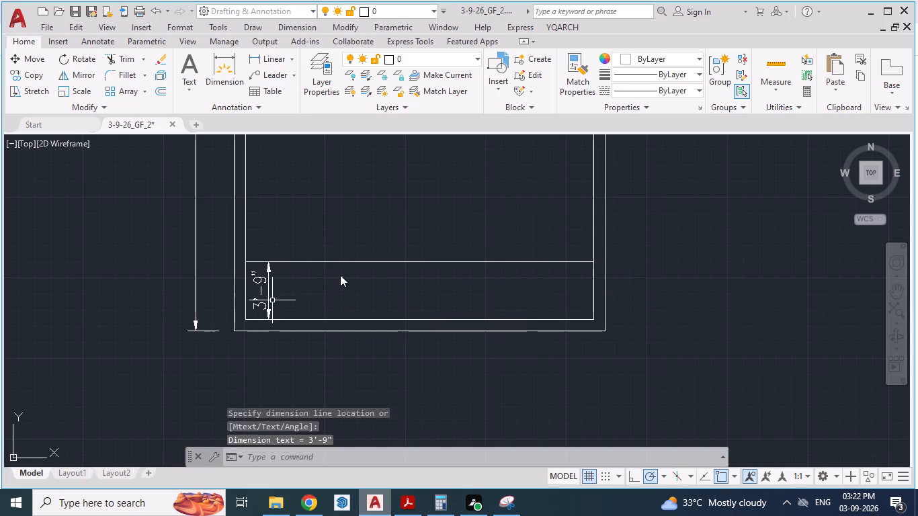
key("Escape")
Offset the new horizontal line above the bottom wall 5" upward to form the interior wall thickness.
key("o")
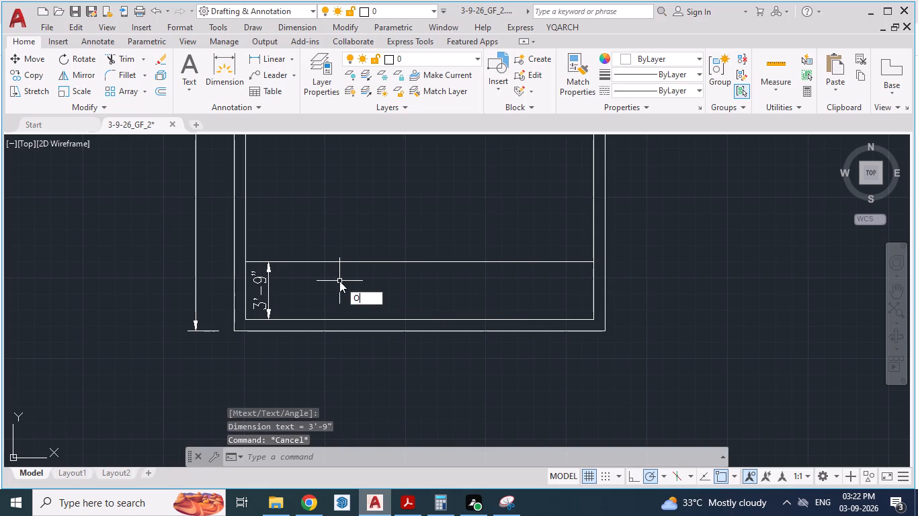
key("Return")
type("5\"")
key("Return")
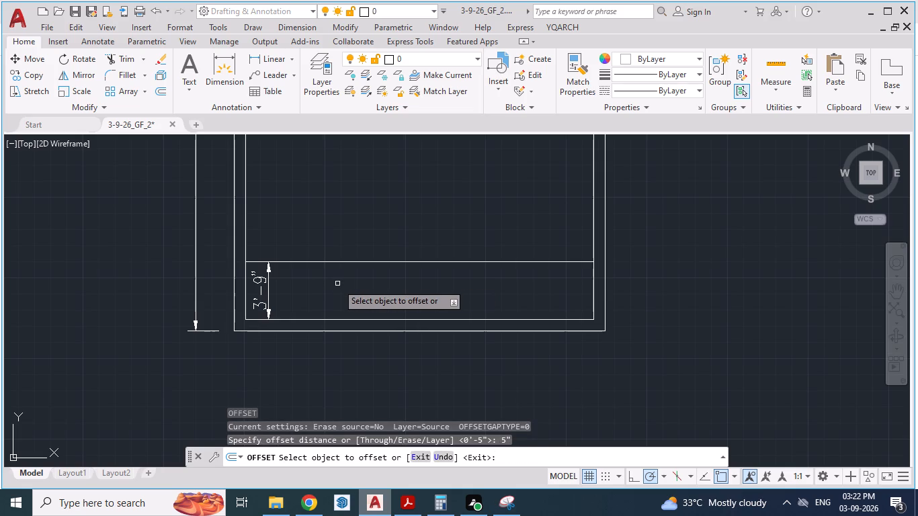
left_click(319, 262)
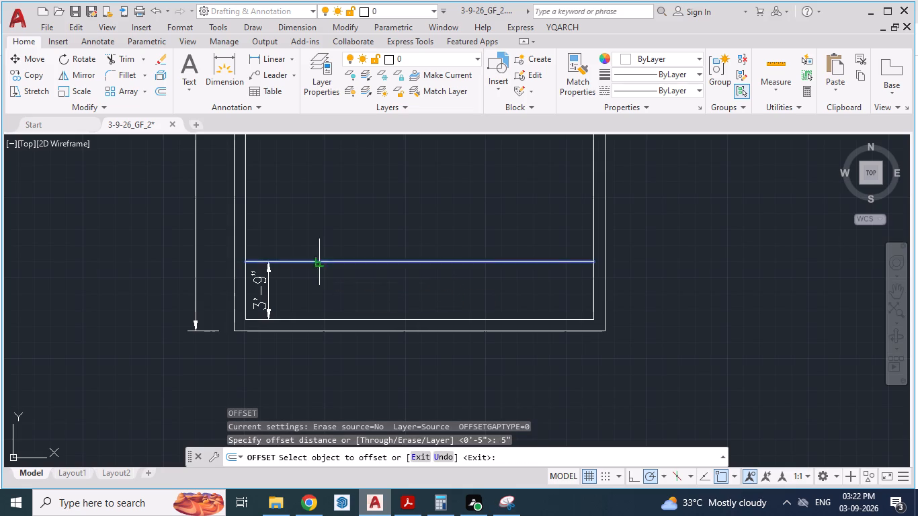
left_click(306, 233)
key("Return")
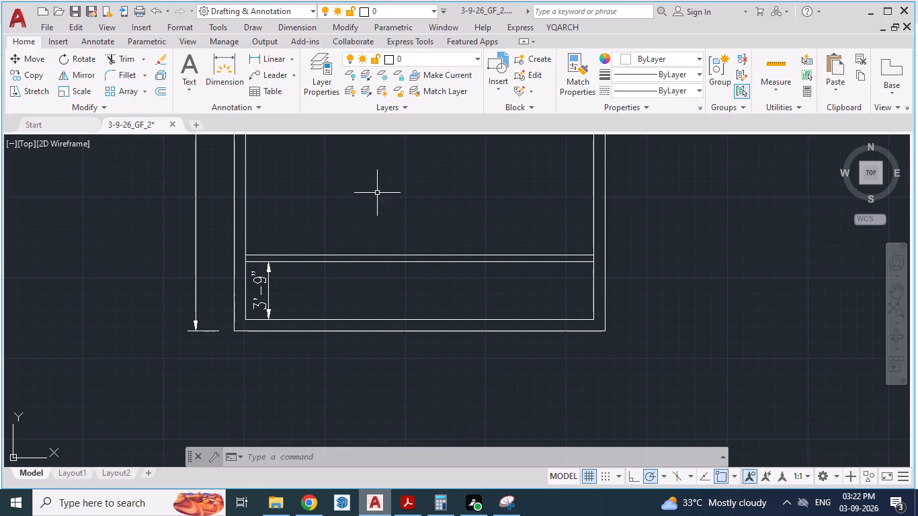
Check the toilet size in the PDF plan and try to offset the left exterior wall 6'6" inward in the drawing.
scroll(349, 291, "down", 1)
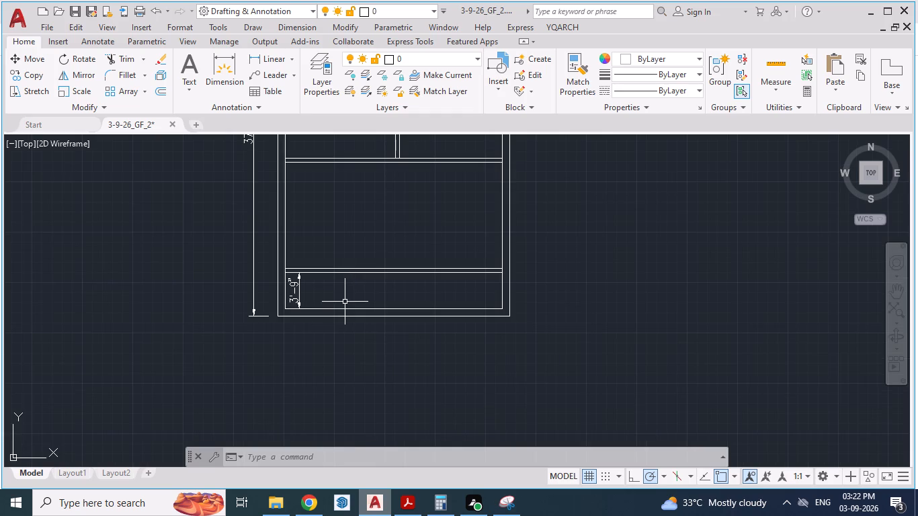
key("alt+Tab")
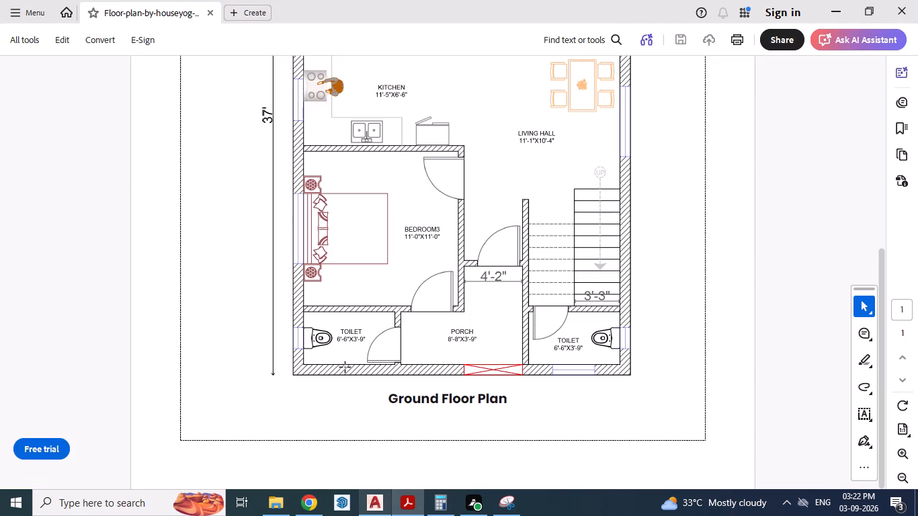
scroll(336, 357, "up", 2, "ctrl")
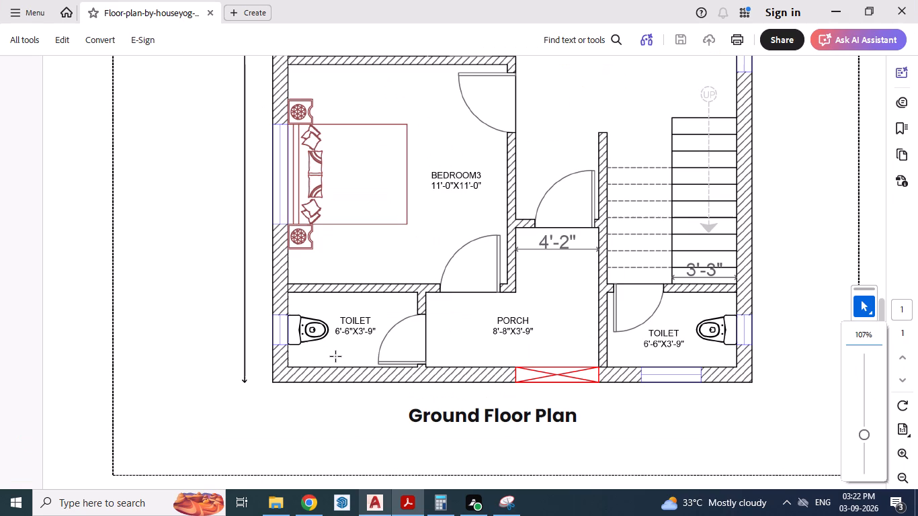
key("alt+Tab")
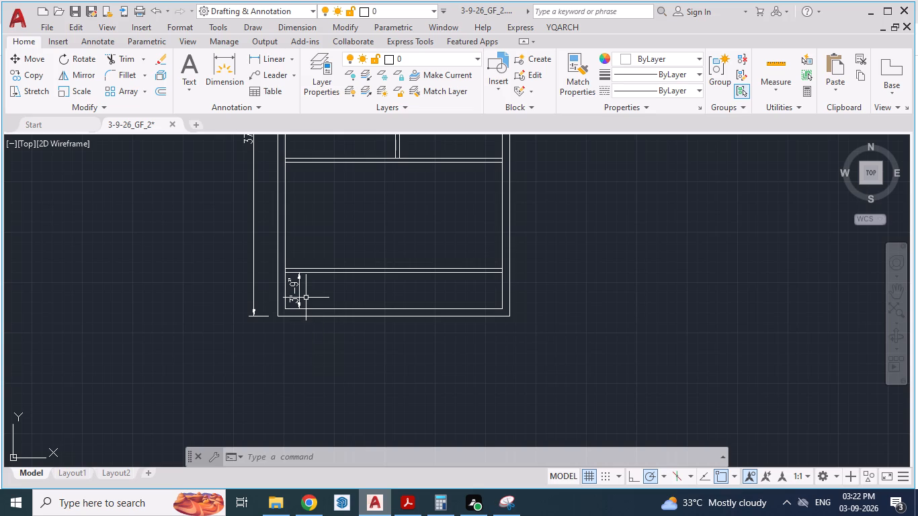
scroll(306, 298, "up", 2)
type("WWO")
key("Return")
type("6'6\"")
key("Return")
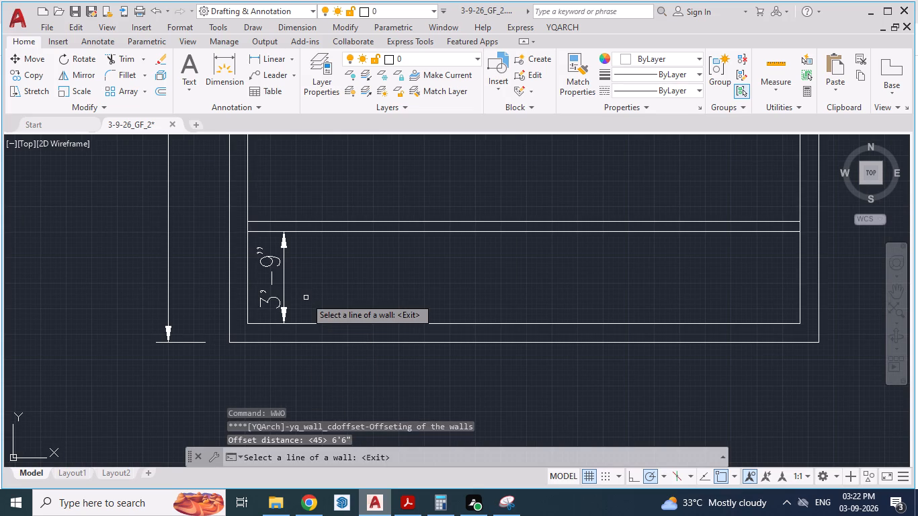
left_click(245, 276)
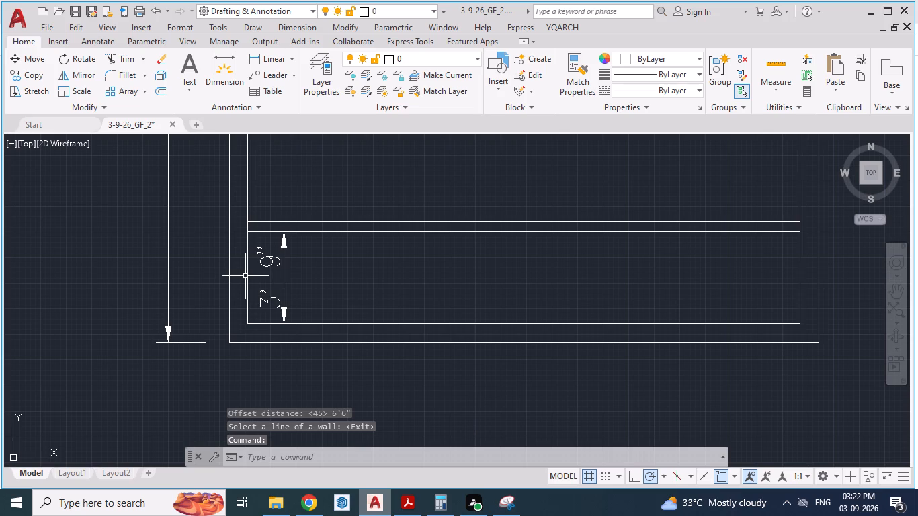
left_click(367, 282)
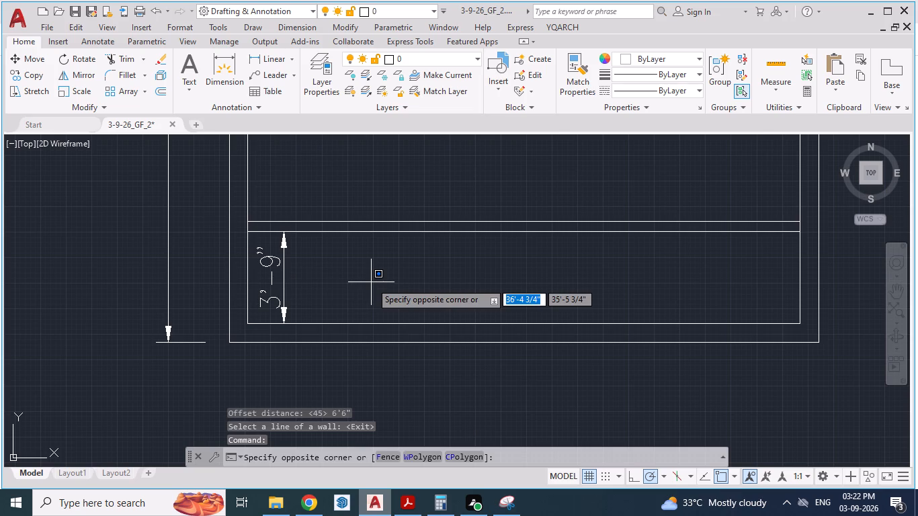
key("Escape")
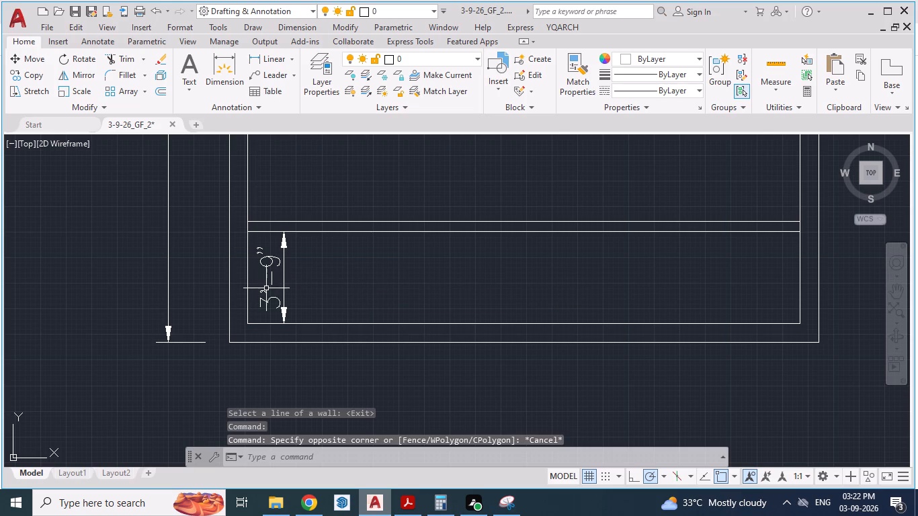
Delete the 3'-9" dimension near the lower-left corner of the plan.
left_click(266, 288)
left_click(274, 292)
left_click(296, 287)
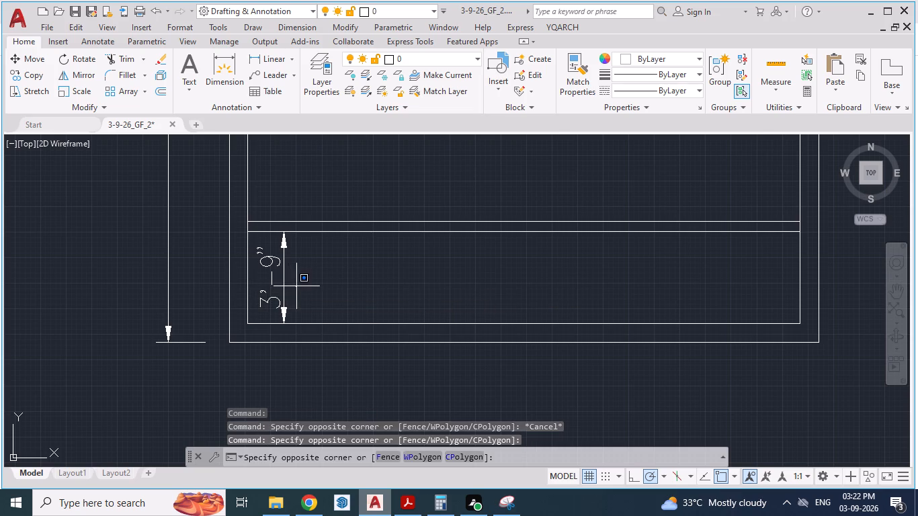
left_click(261, 293)
key("Delete")
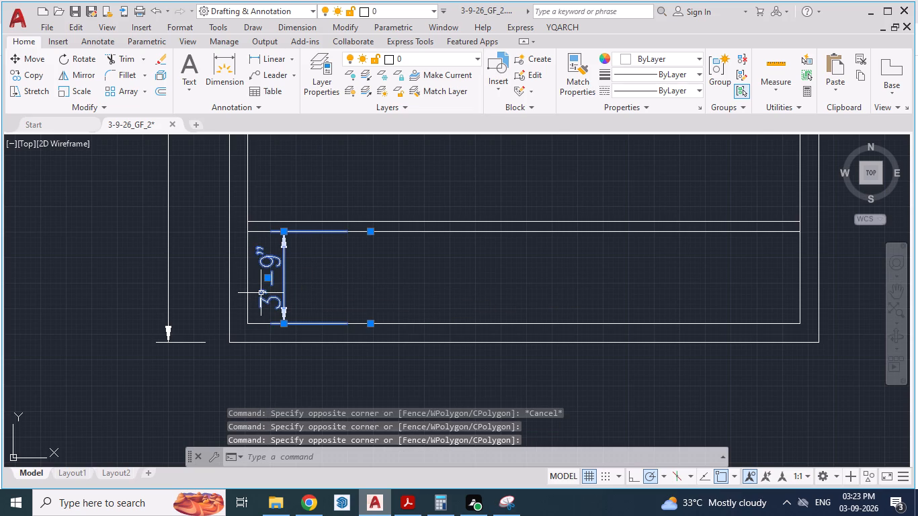
key("Escape")
key("Escape")
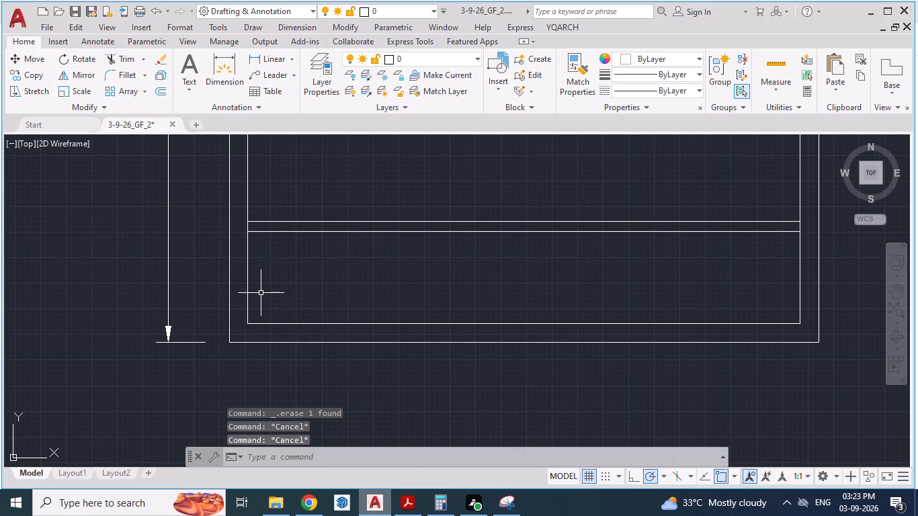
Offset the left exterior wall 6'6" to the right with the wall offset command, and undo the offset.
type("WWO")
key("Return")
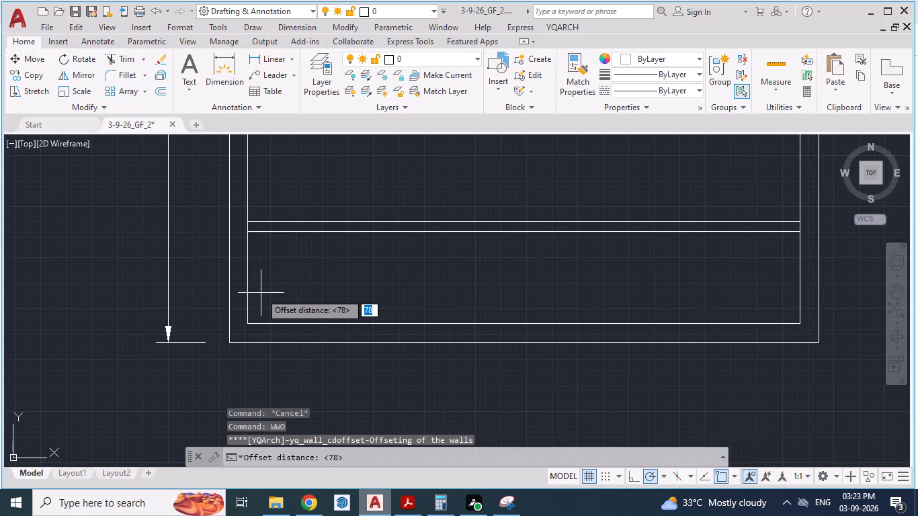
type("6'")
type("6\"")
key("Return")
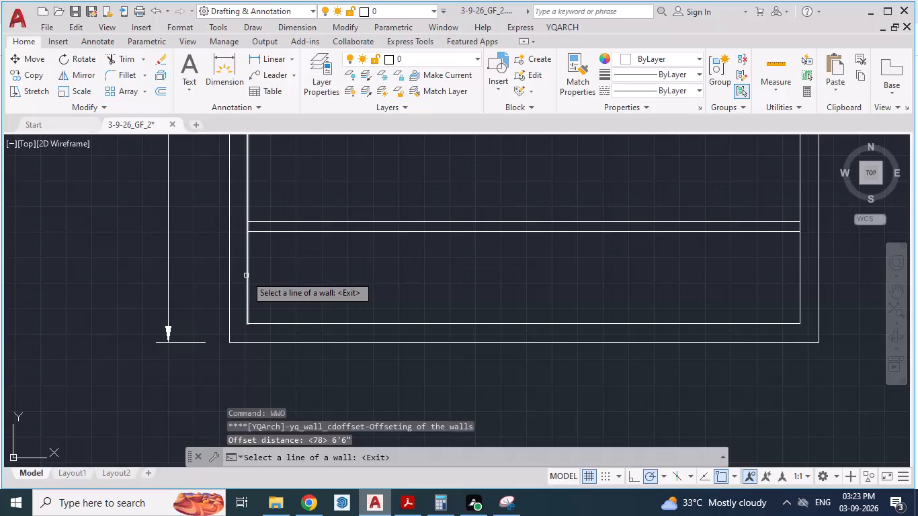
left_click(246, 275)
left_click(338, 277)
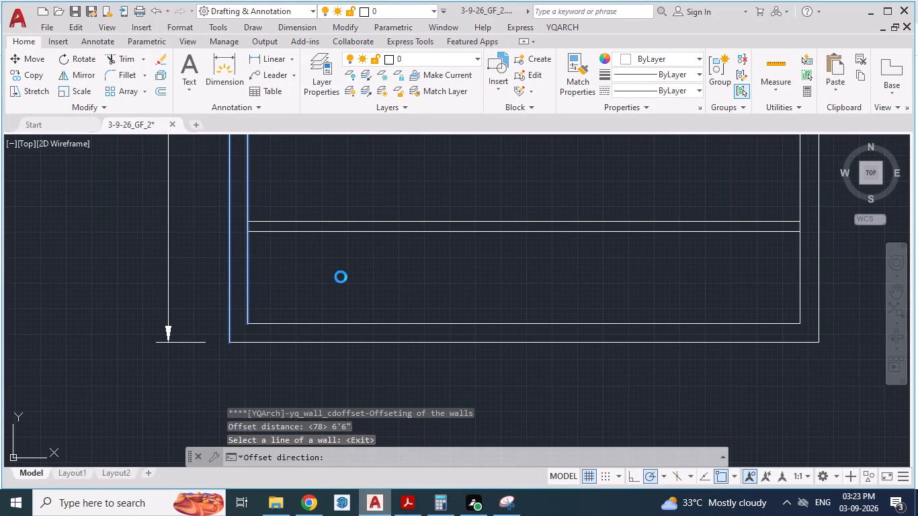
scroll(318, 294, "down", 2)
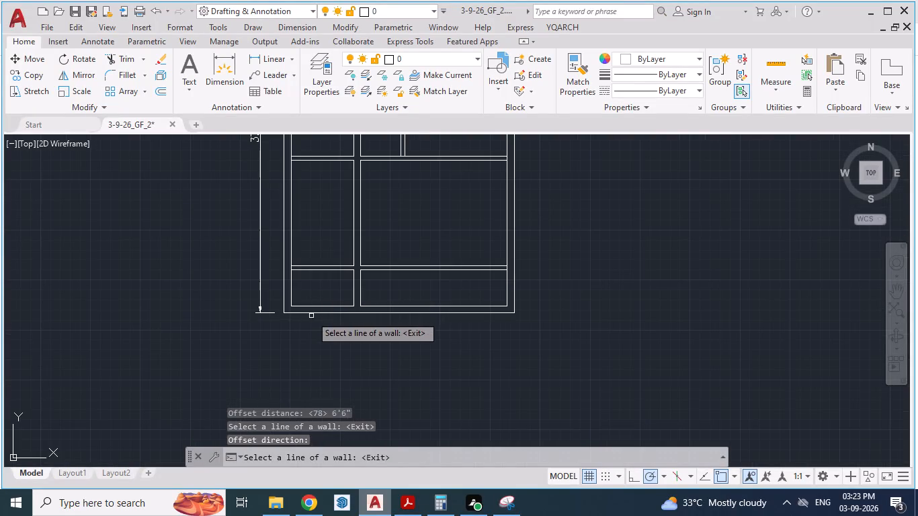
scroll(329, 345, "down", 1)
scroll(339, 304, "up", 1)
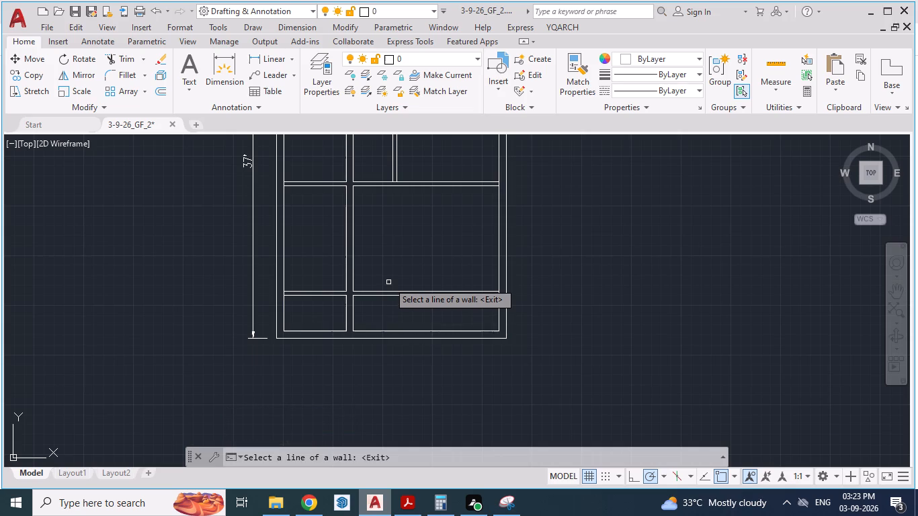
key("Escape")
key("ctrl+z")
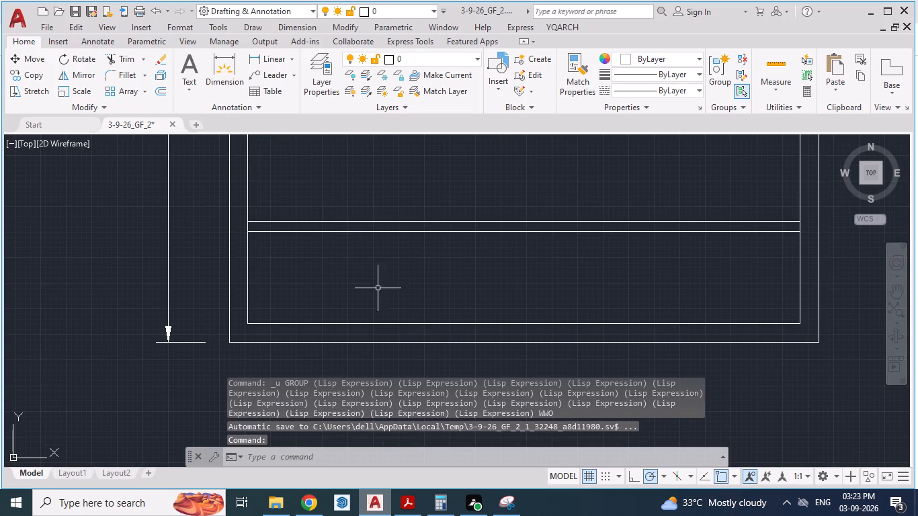
Trim the left inner wall line below the lower interior wall, and the short segments closing both ends of that interior wall.
type("TR")
key("Return")
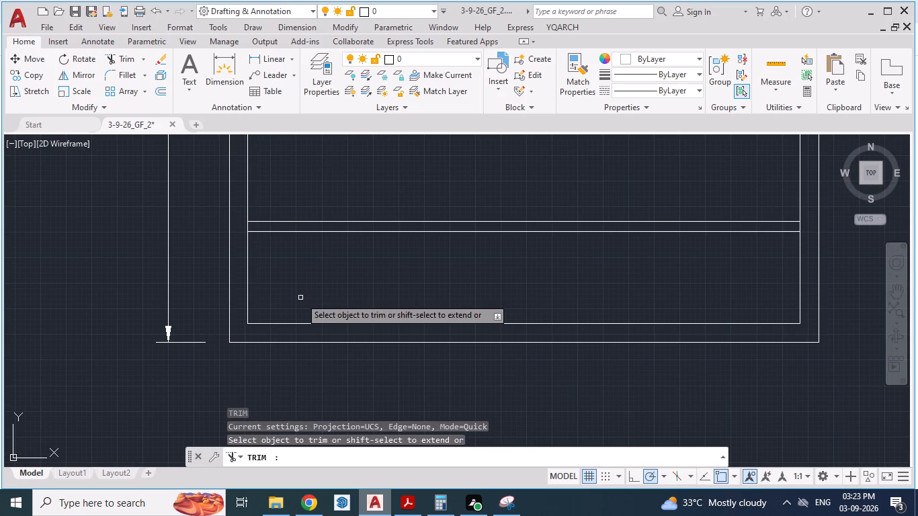
left_click(247, 283)
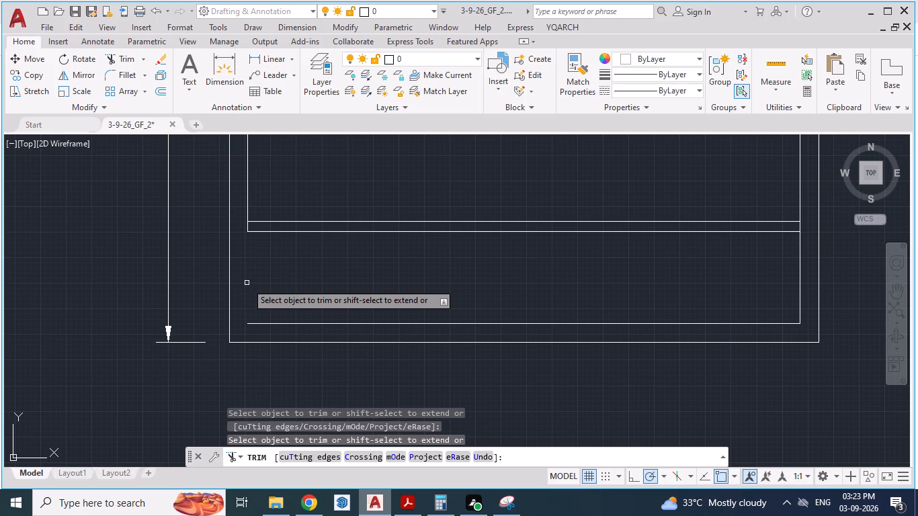
scroll(240, 212, "up", 2)
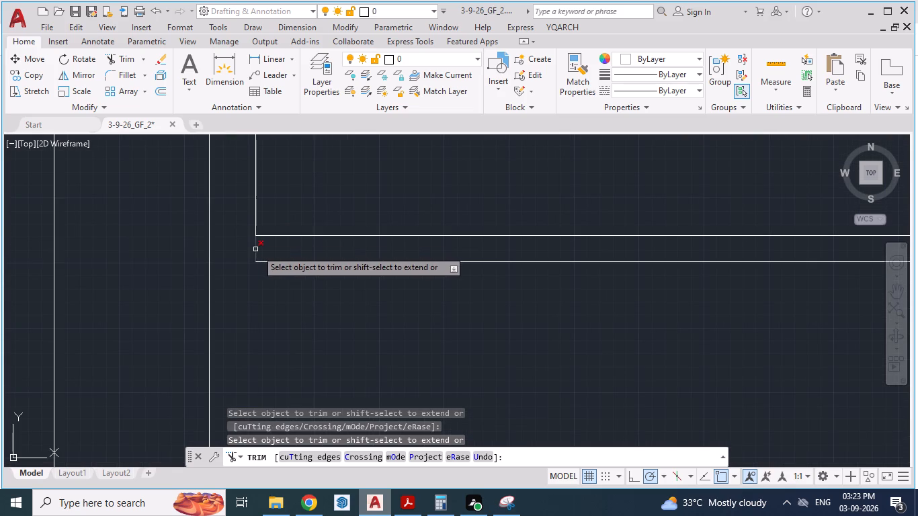
left_click(257, 250)
scroll(224, 236, "down", 2)
scroll(763, 242, "up", 1)
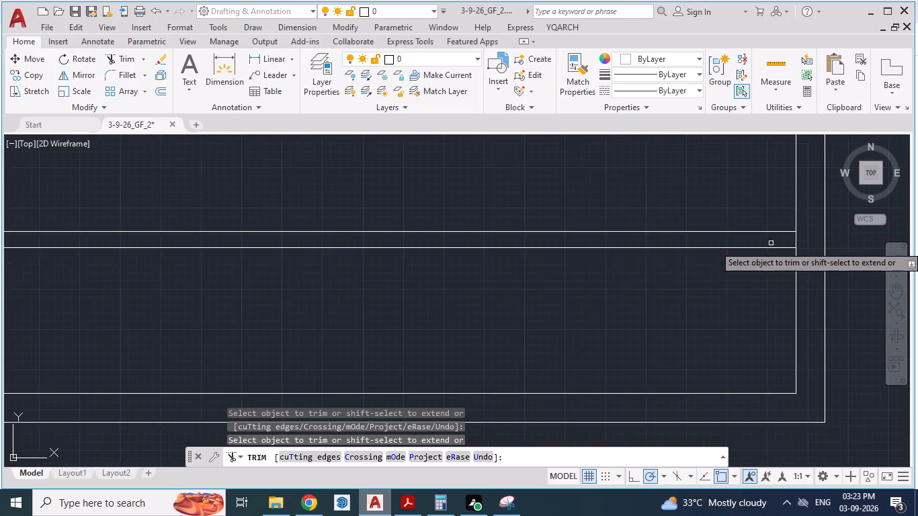
scroll(791, 246, "up", 1)
left_click(795, 236)
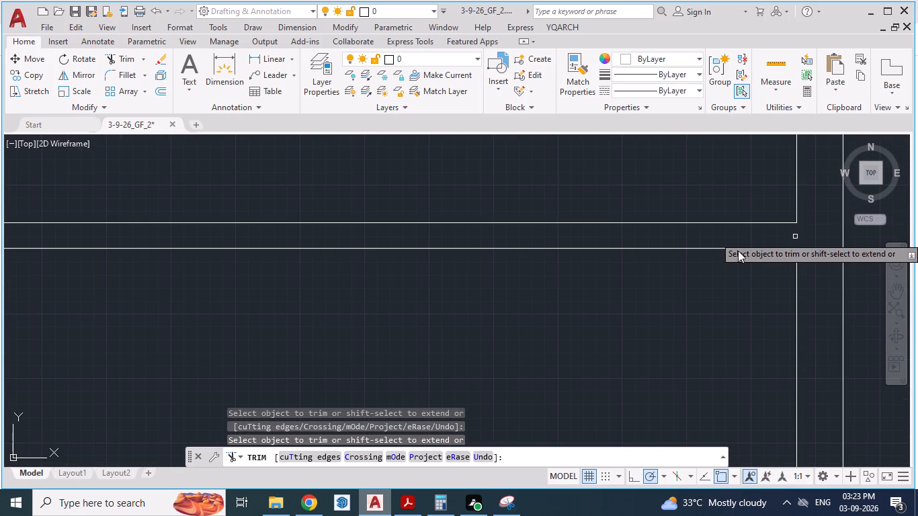
scroll(738, 251, "down", 2)
scroll(643, 272, "down", 2)
scroll(528, 290, "down", 2)
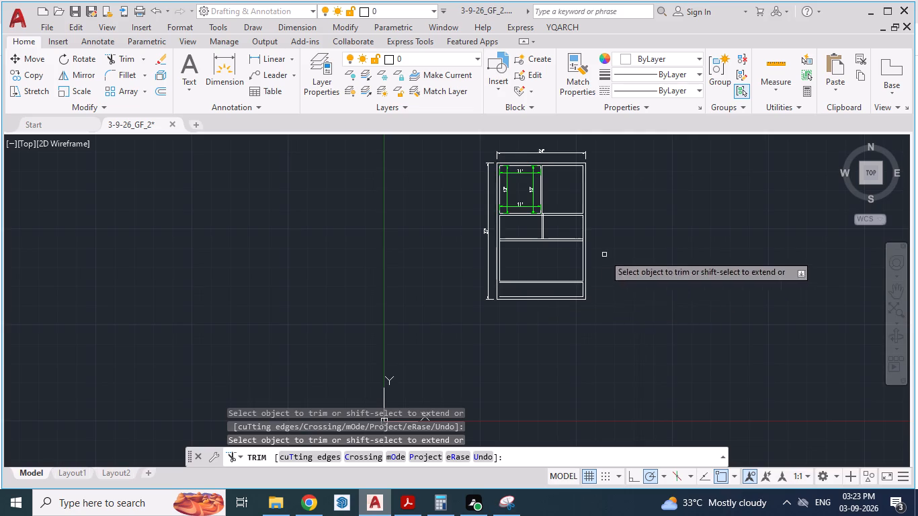
scroll(600, 257, "up", 2)
scroll(427, 331, "up", 1)
key("Escape")
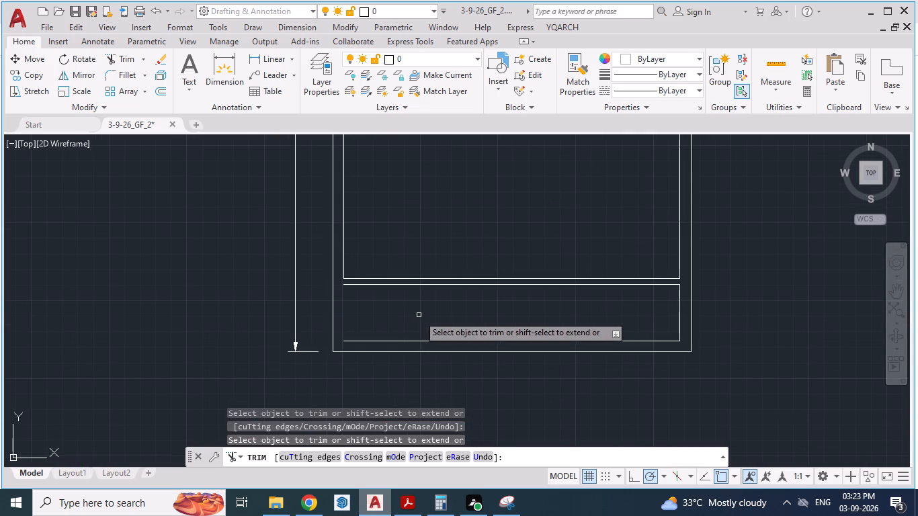
key("Escape")
Draw a vertical line joining the left ends of the lower interior wall's bottom line and the bottom wall's inner line.
key("l")
key("Return")
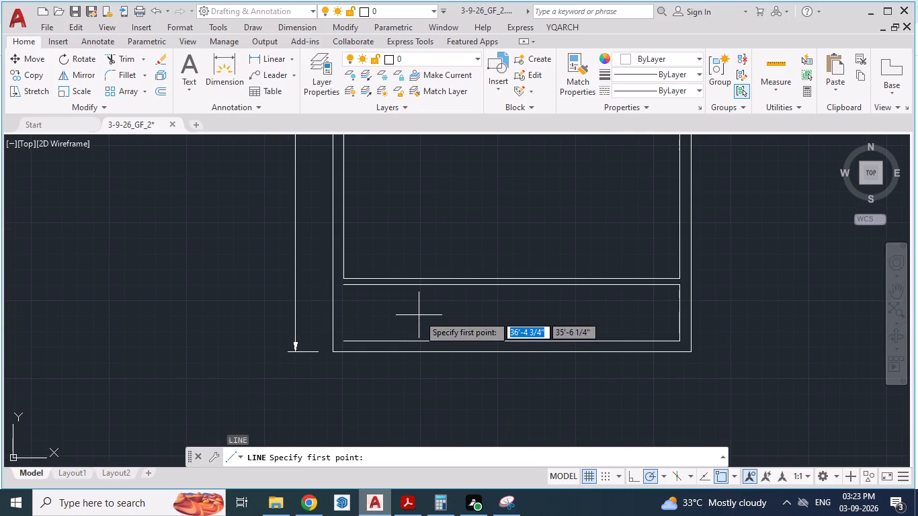
scroll(368, 312, "up", 1)
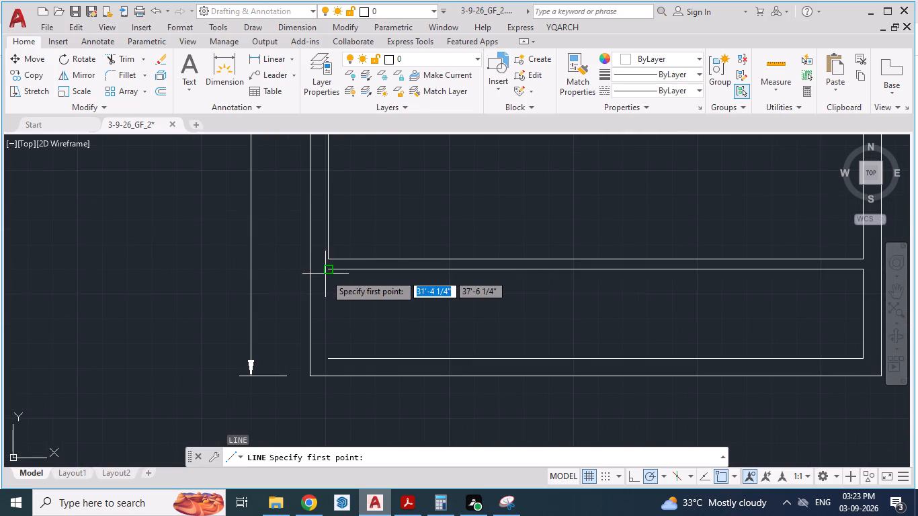
left_click(325, 274)
left_click(327, 359)
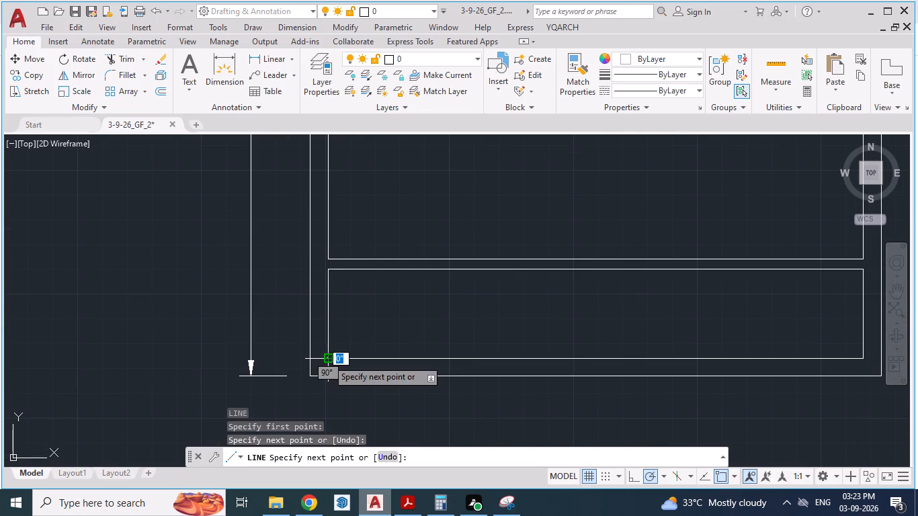
key("Return")
key("Return")
key("Return")
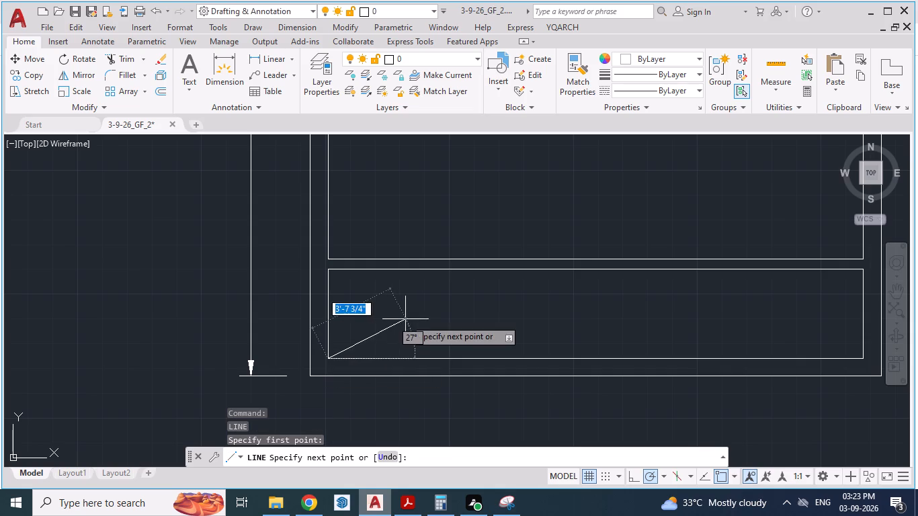
key("Escape")
Match the new vertical line's properties onto the bottom wall's inner line and the lower interior wall's lines.
type("MA")
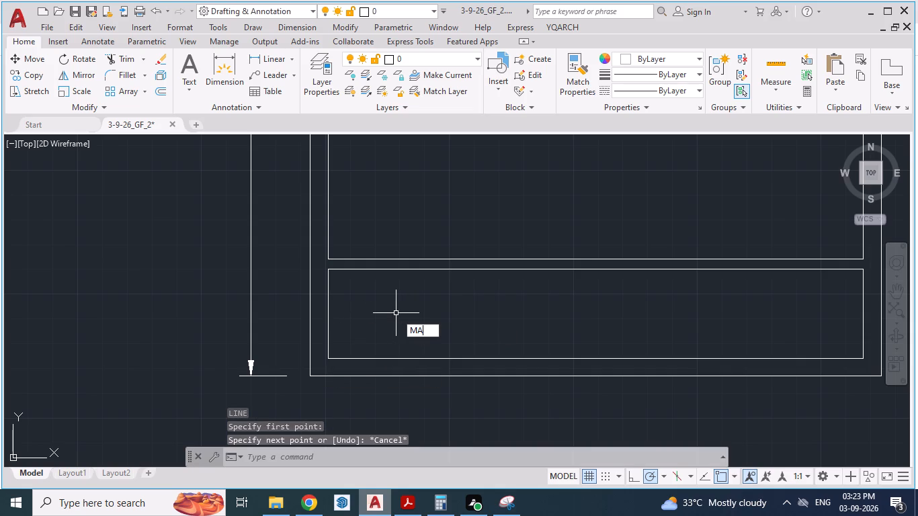
key("Return")
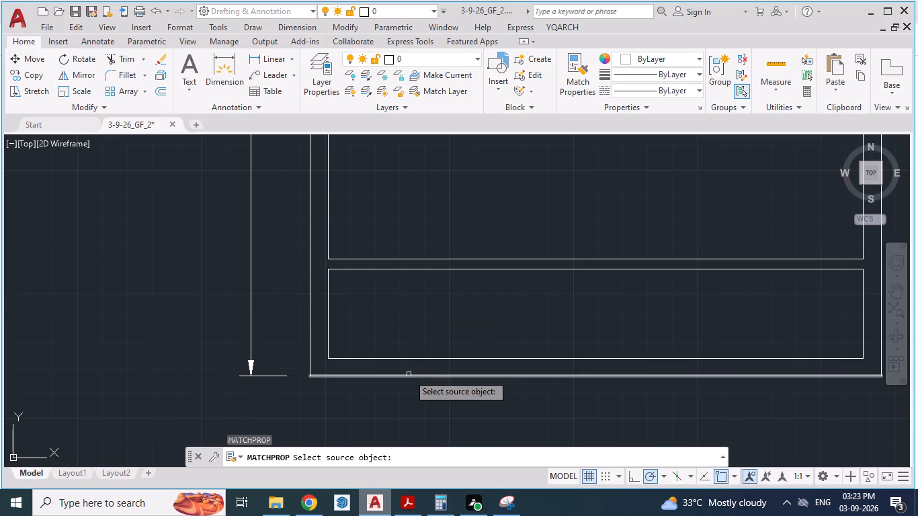
left_click(409, 374)
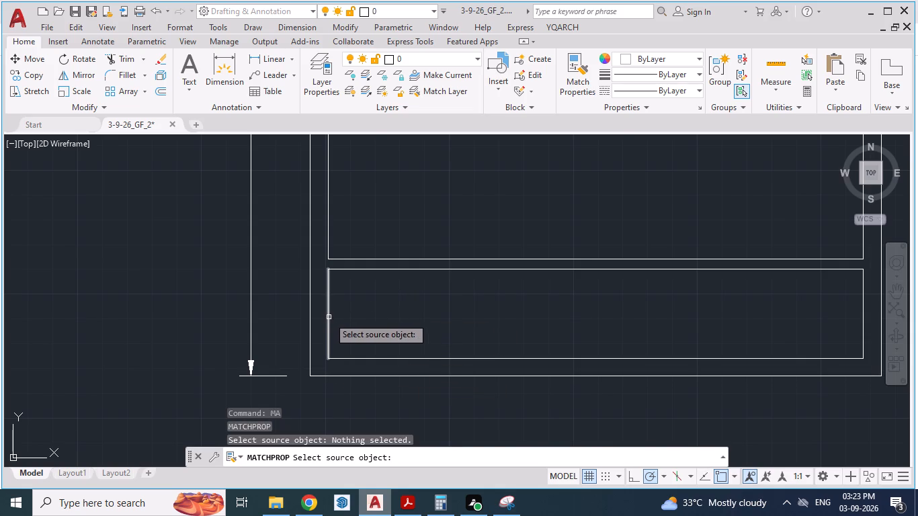
left_click(329, 317)
left_click(360, 360)
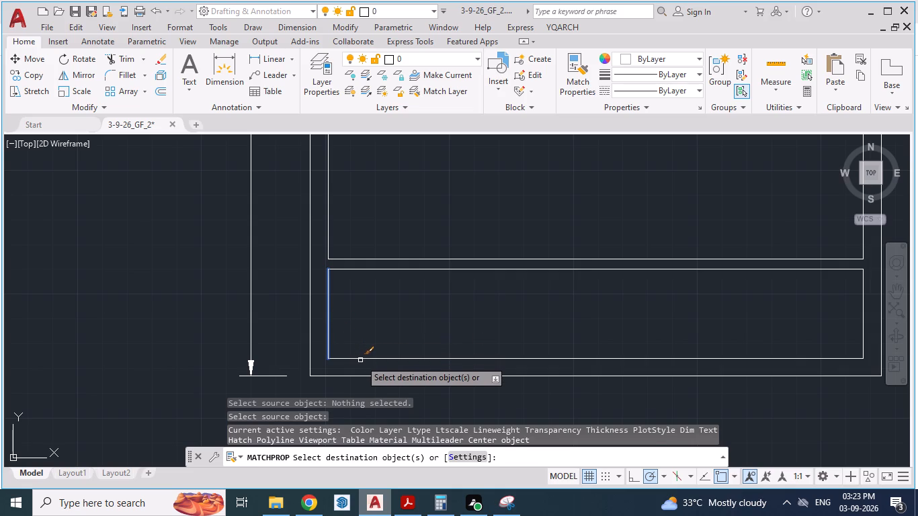
left_click(353, 357)
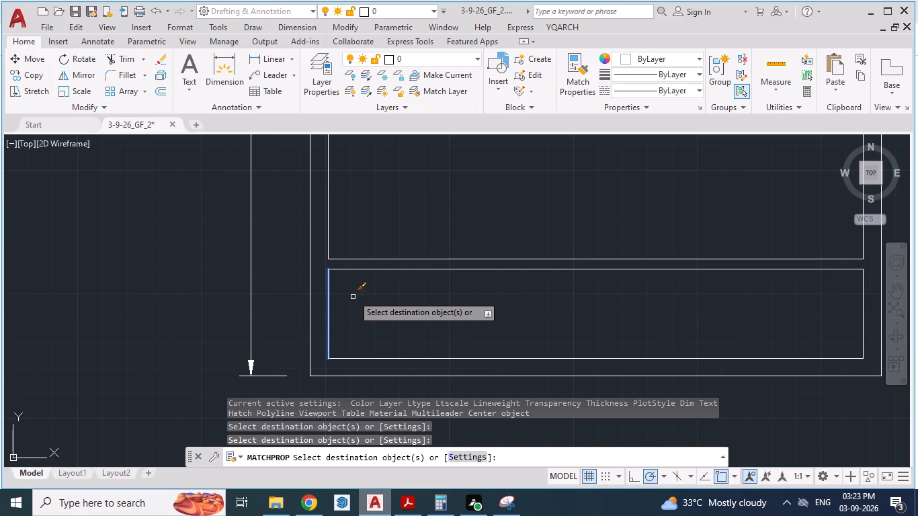
left_click(354, 269)
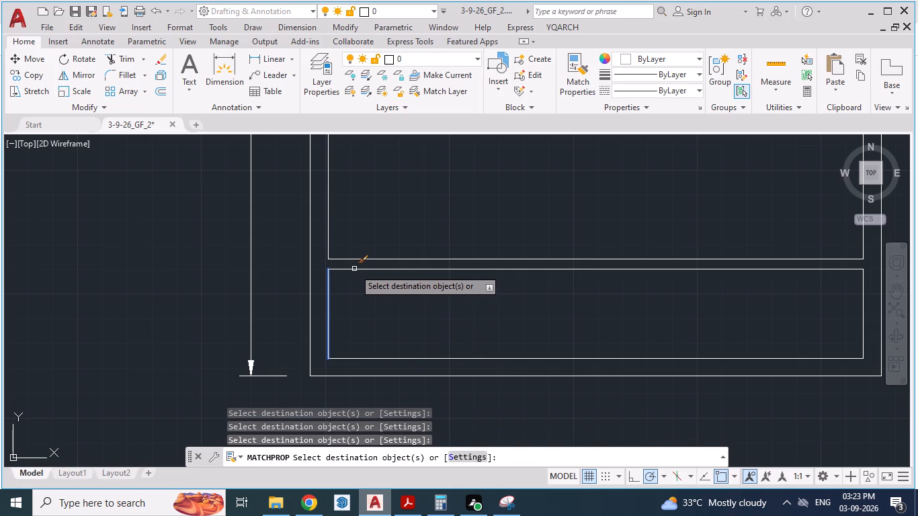
scroll(433, 303, "up", 2)
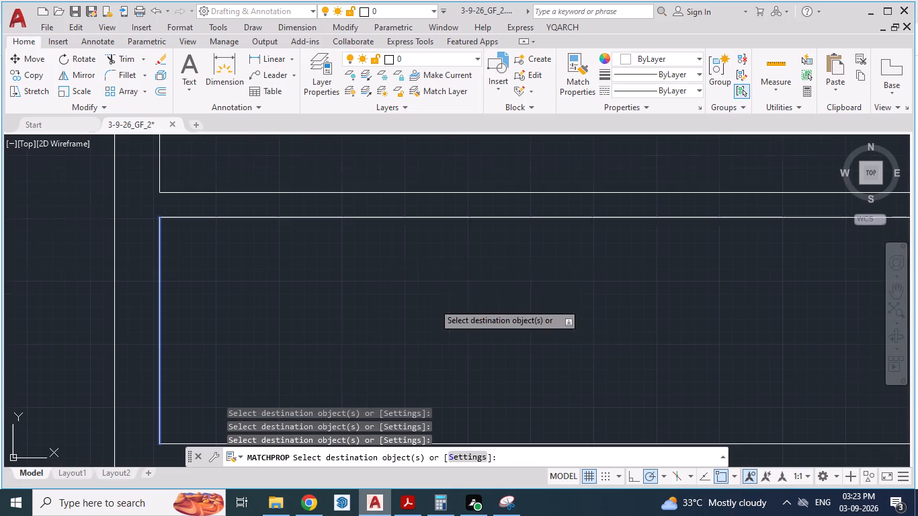
double_click(440, 221)
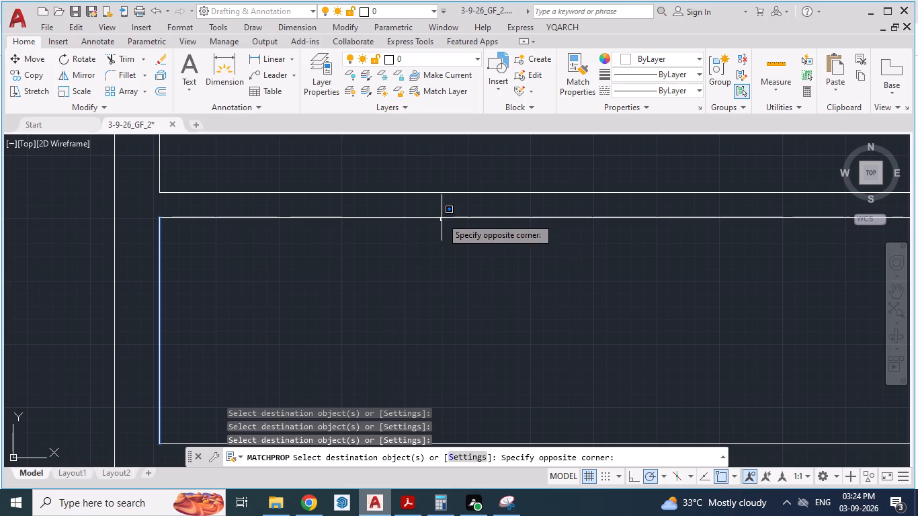
left_click(423, 208)
left_click(382, 230)
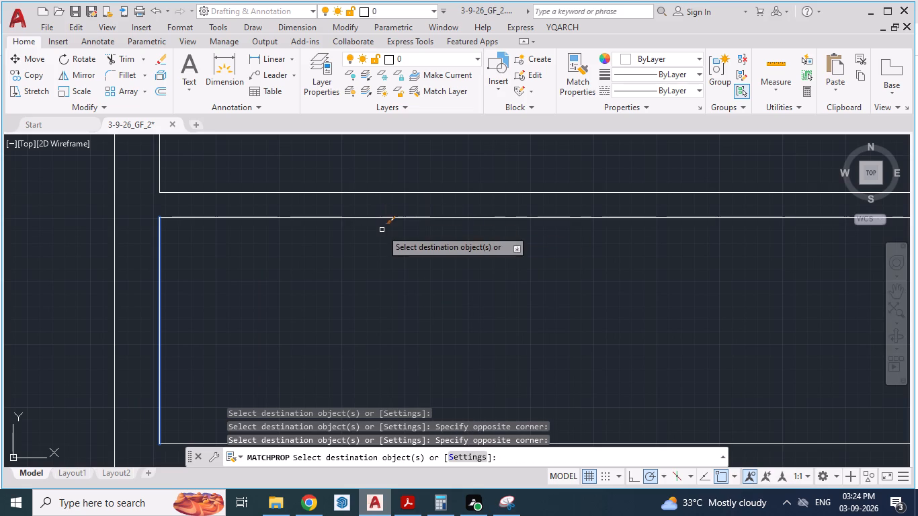
scroll(415, 221, "down", 2)
left_click(414, 303)
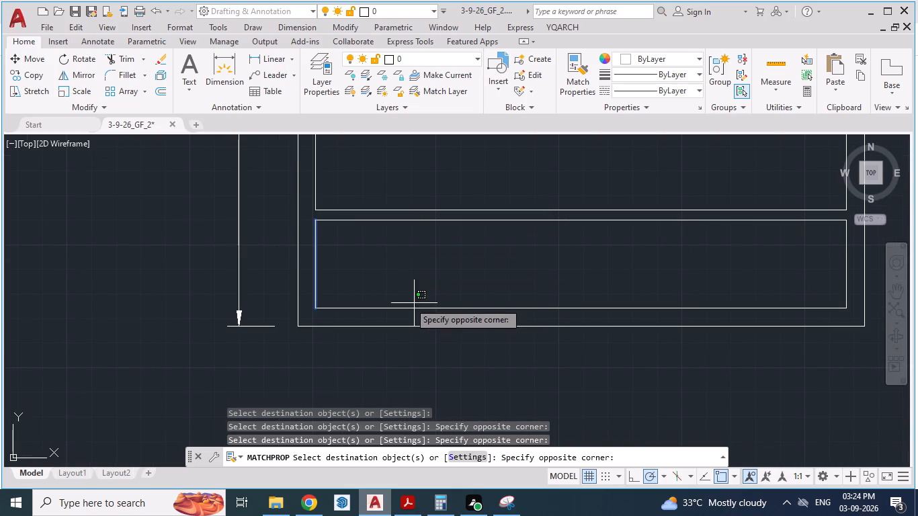
left_click(365, 316)
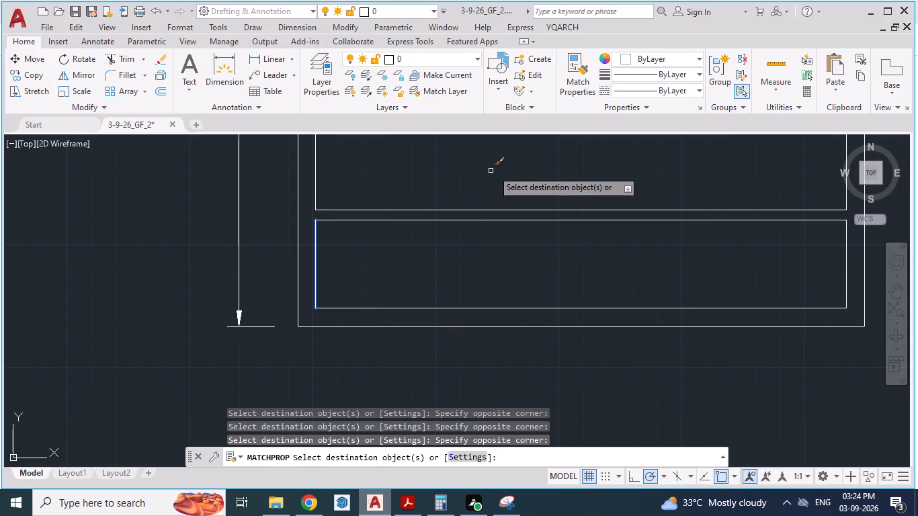
left_click(493, 170)
left_click(398, 250)
key("Escape")
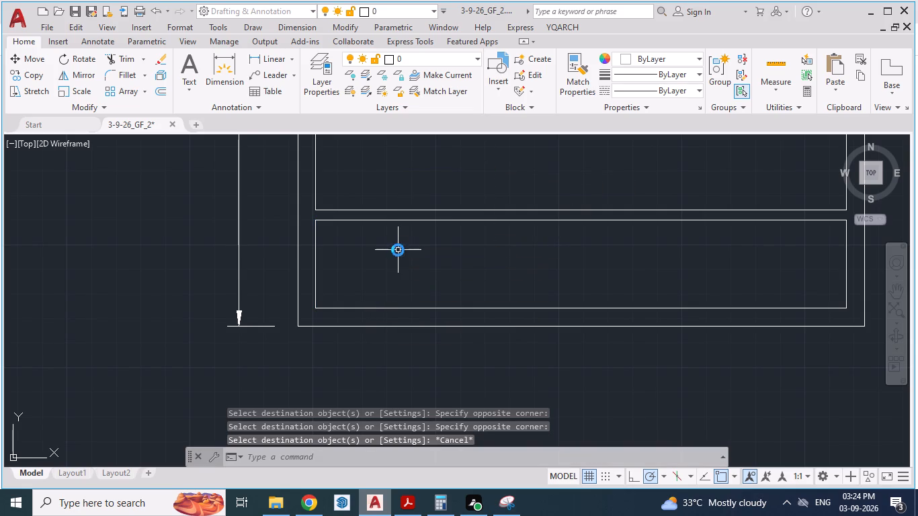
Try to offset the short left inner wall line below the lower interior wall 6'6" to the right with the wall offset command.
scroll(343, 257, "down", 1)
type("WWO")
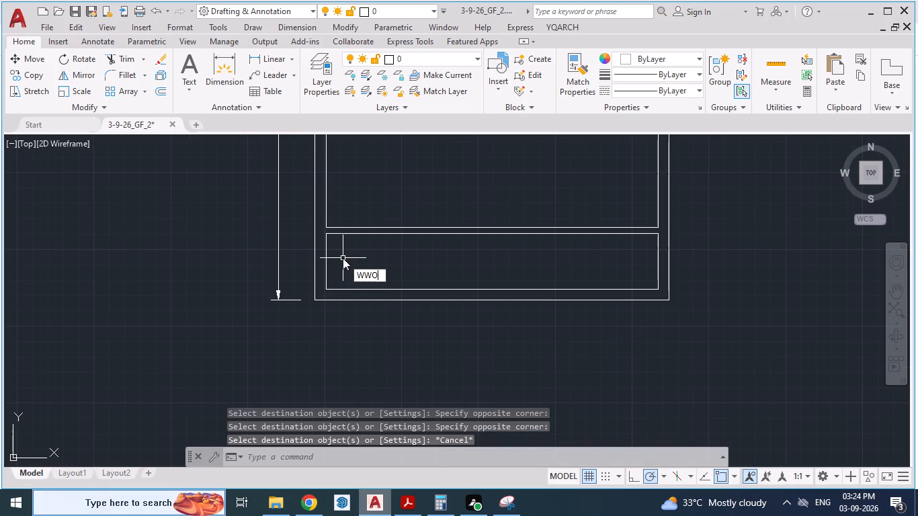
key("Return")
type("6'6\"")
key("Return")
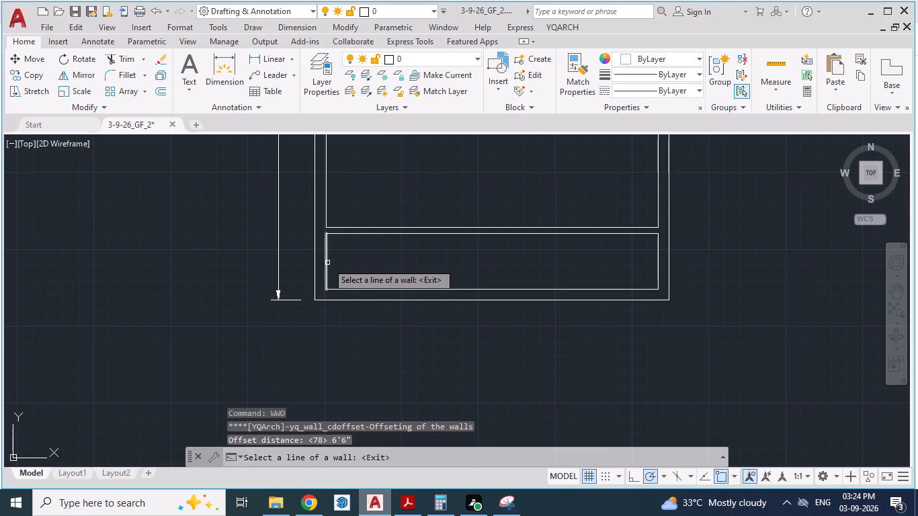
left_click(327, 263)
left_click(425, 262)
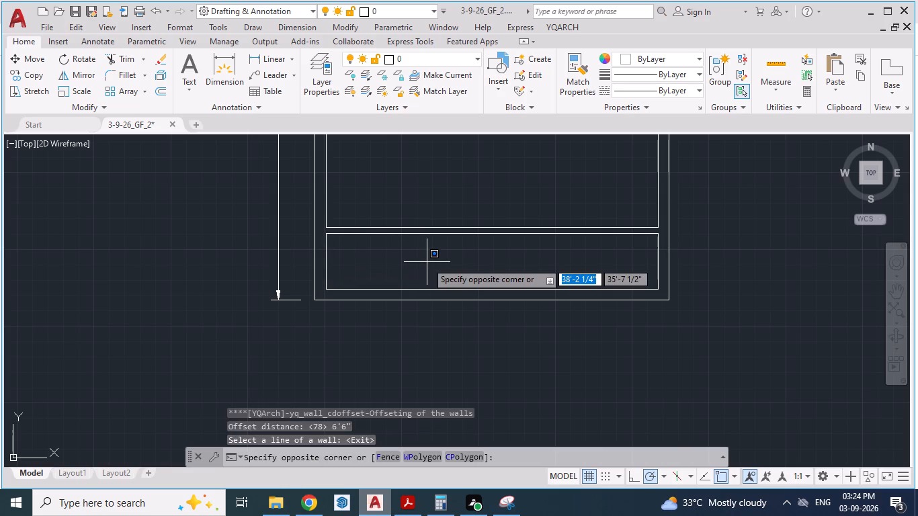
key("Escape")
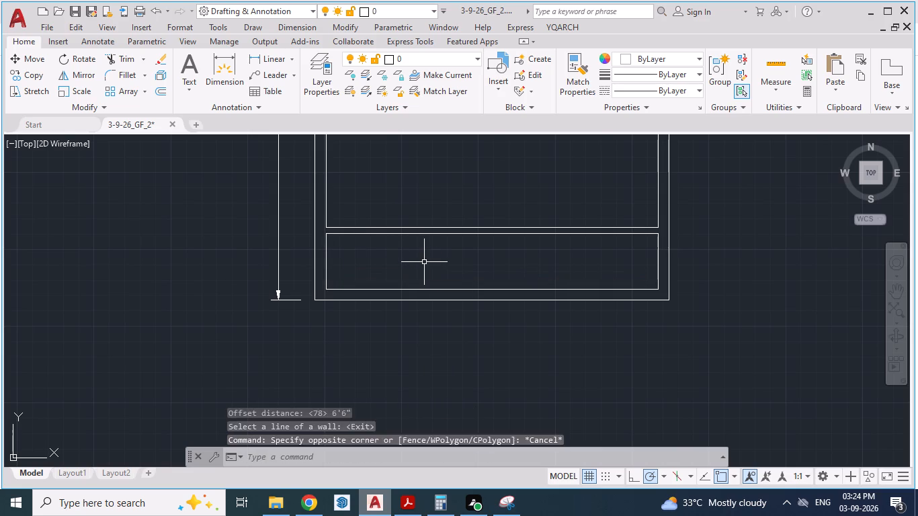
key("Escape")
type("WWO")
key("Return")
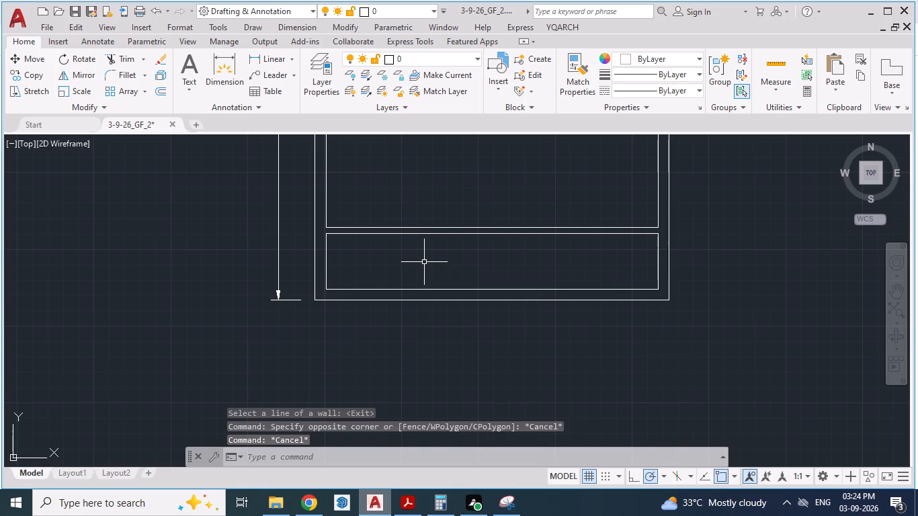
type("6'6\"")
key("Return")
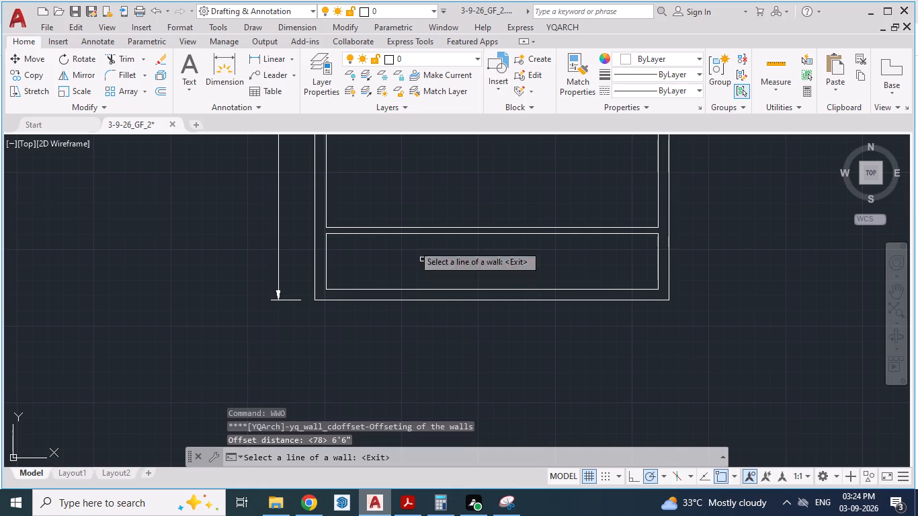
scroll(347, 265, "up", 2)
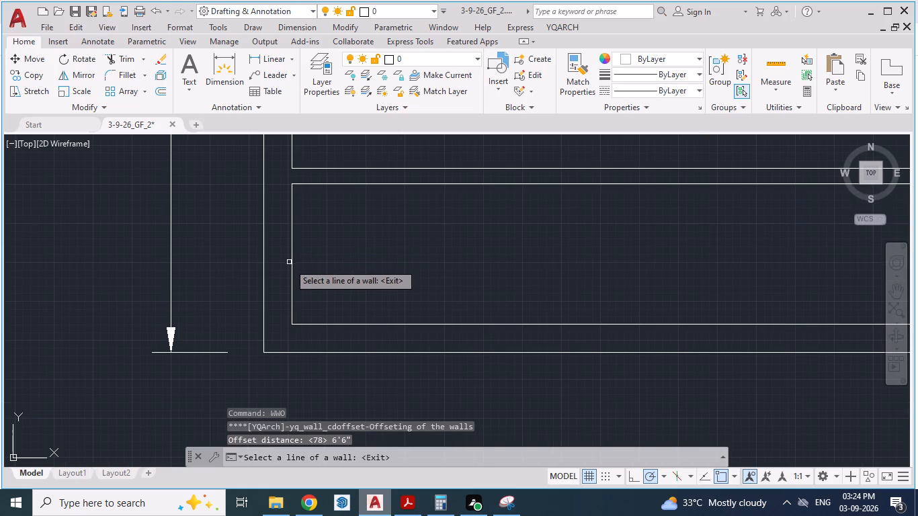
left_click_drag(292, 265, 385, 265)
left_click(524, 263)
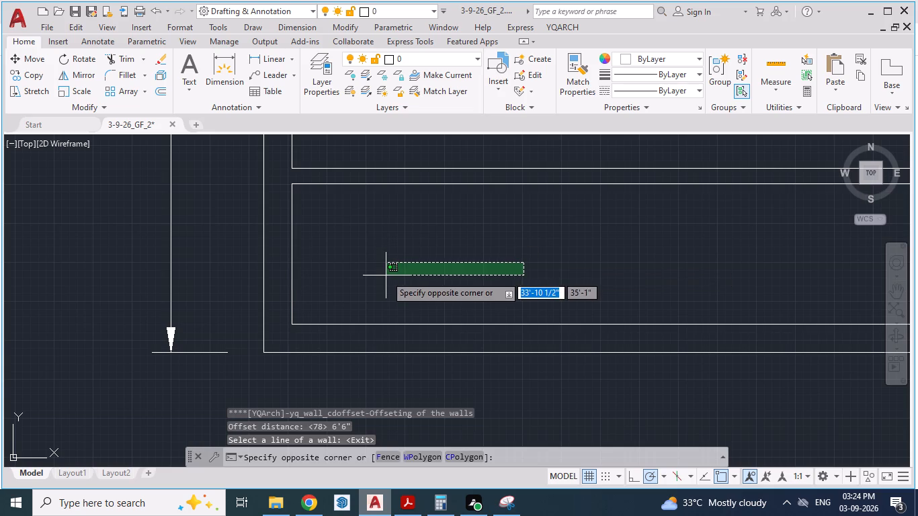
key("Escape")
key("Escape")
Offset the short left inner wall line 6'6" to the right, and that copy another 5", forming the left toilet's partition wall.
key("o")
key("Return")
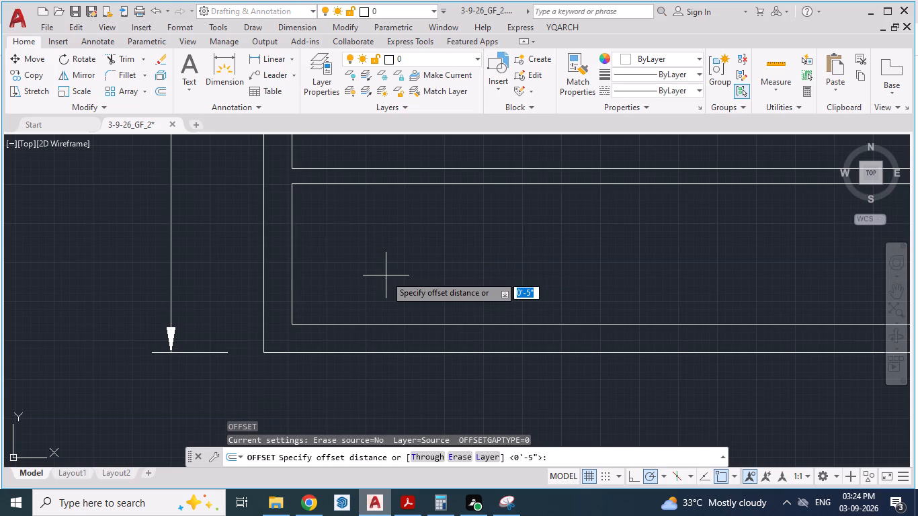
type("6'6\"")
key("Return")
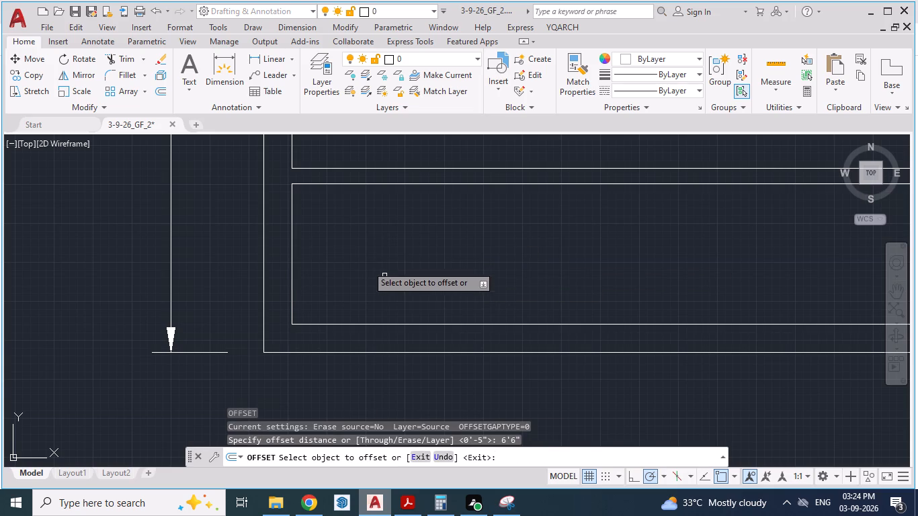
left_click(292, 264)
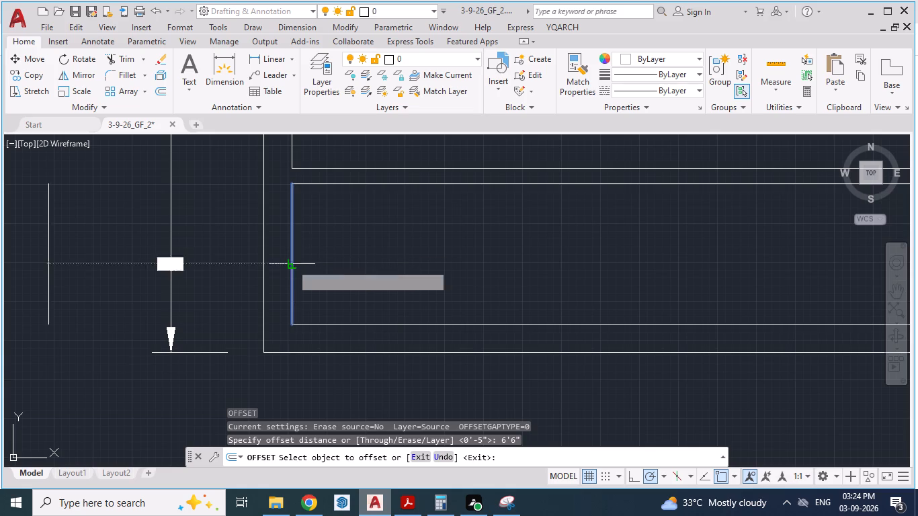
left_click(501, 276)
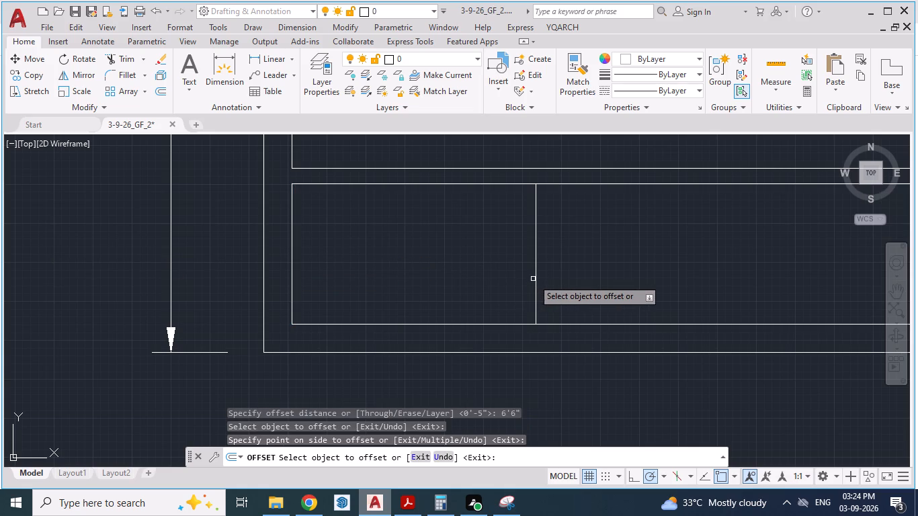
left_click(535, 279)
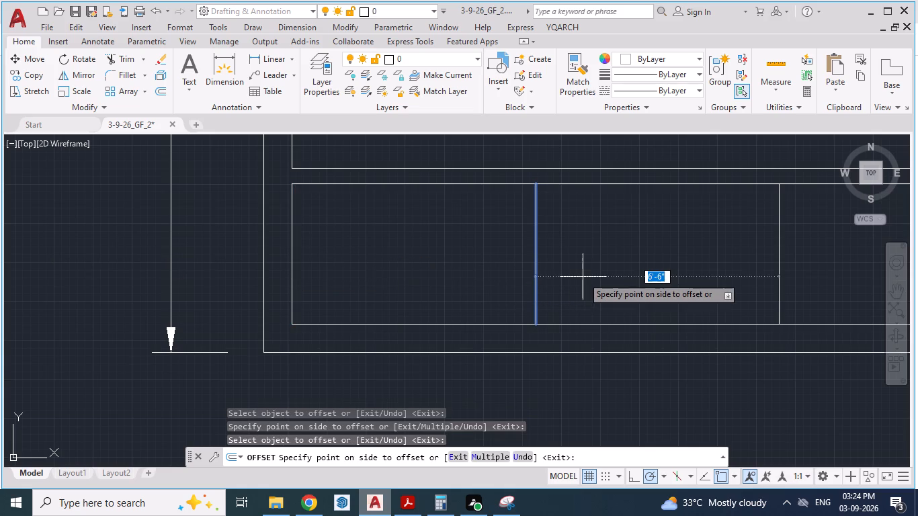
type("5\"")
key("Return")
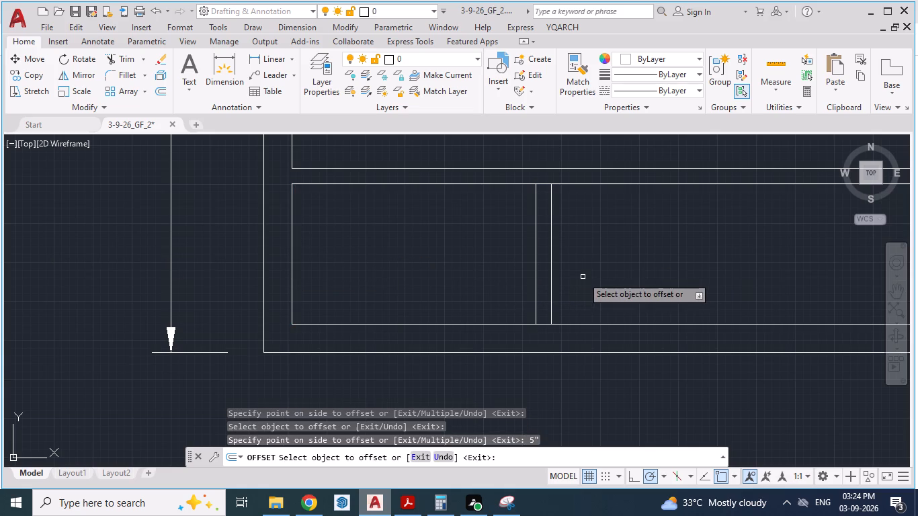
Following the PDF, offset the toilet partition's right line 8'8" to the right, and that copy another 5", forming the porch's right wall.
left_click(413, 503)
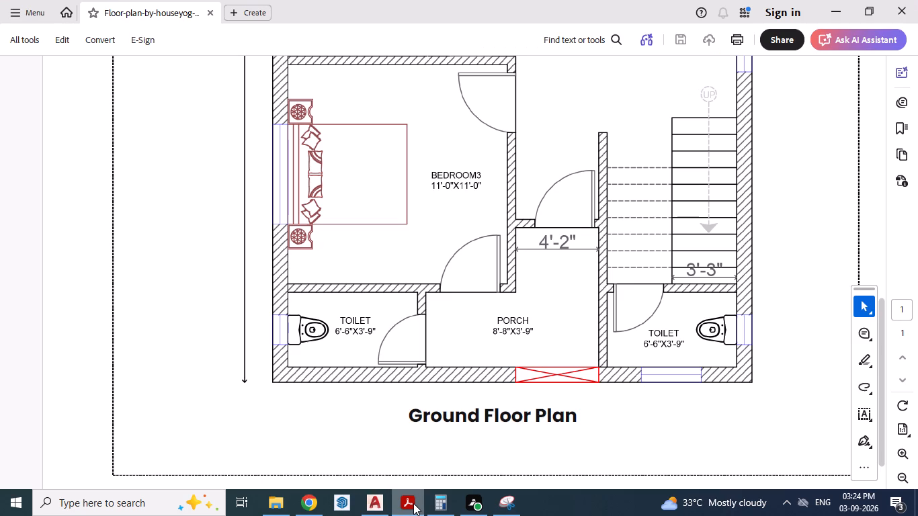
left_click(413, 503)
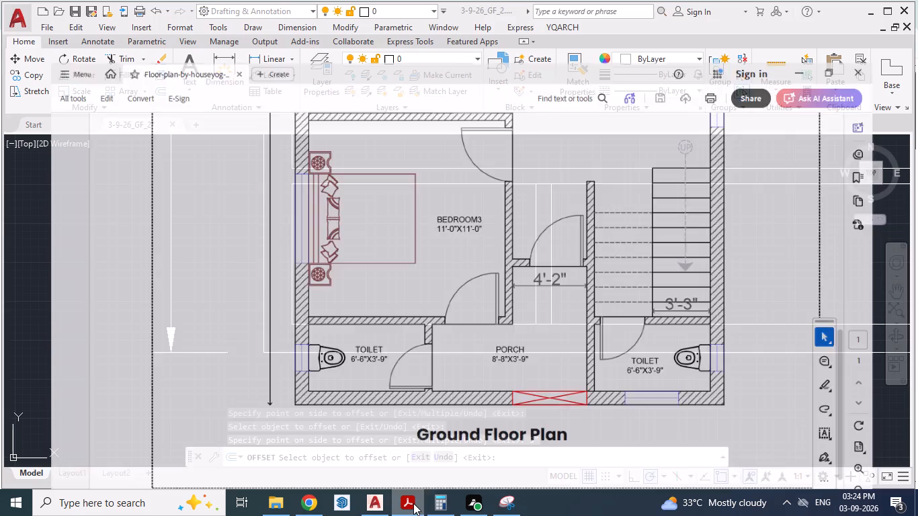
left_click(552, 267)
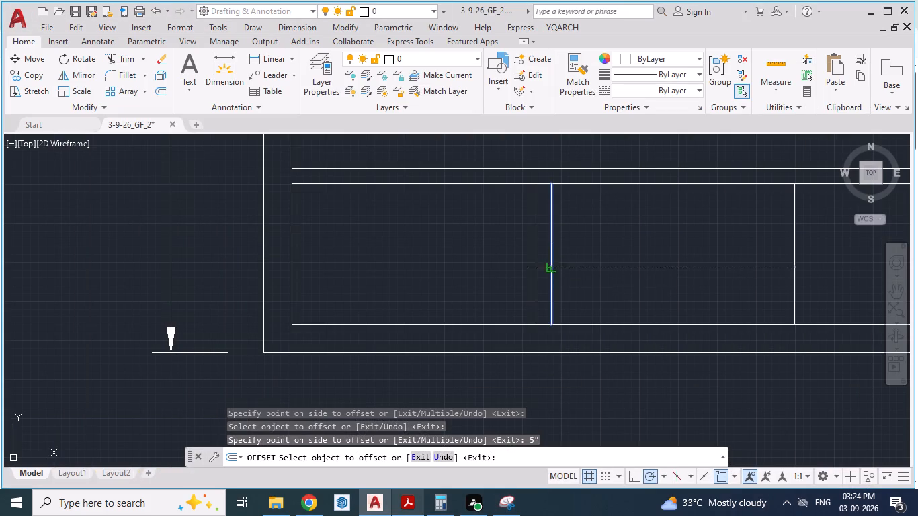
type("8'")
type("8\"")
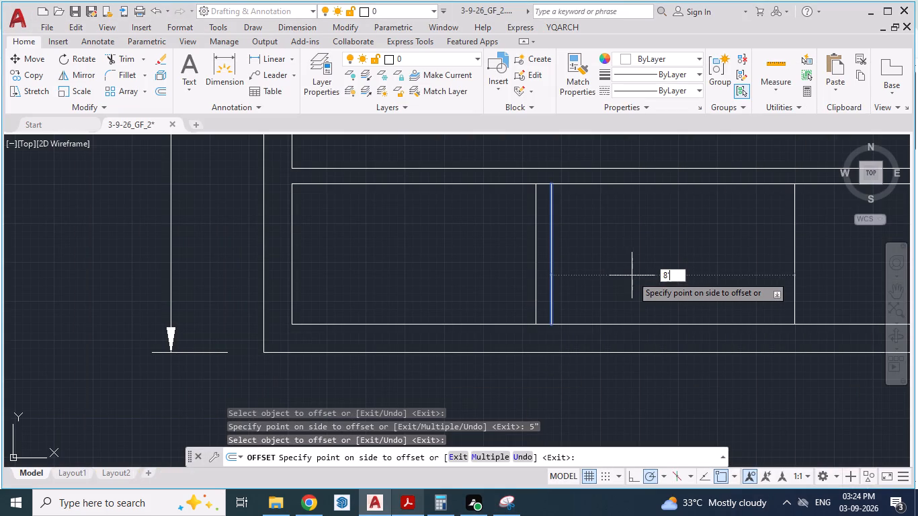
key("Return")
scroll(632, 275, "down", 1)
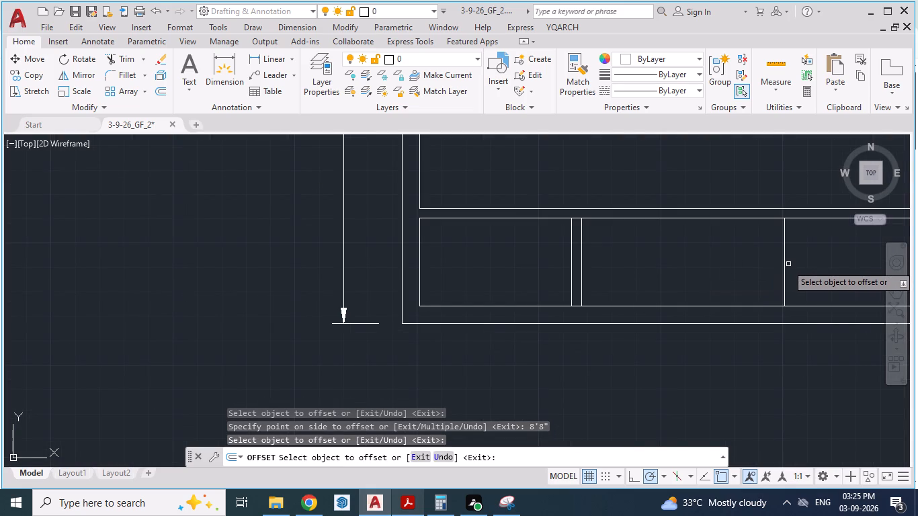
left_click(783, 265)
type("5\"")
key("Return")
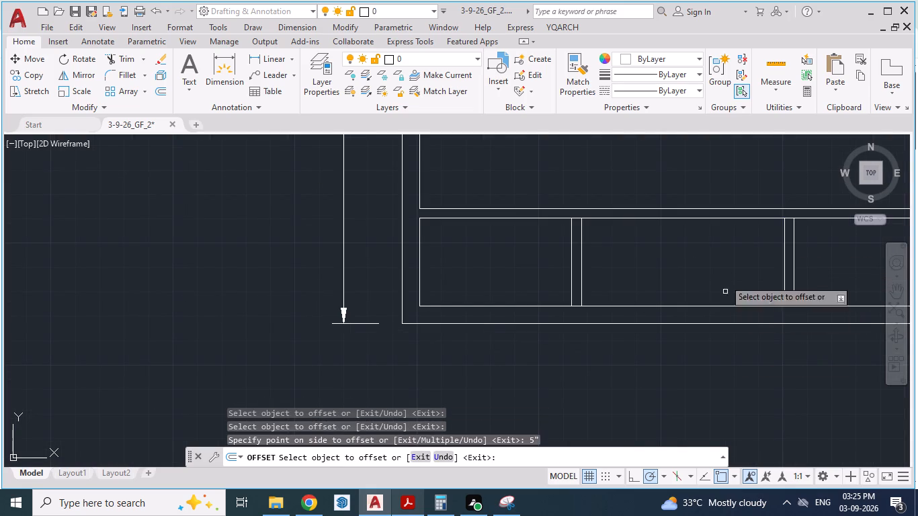
left_click(849, 255)
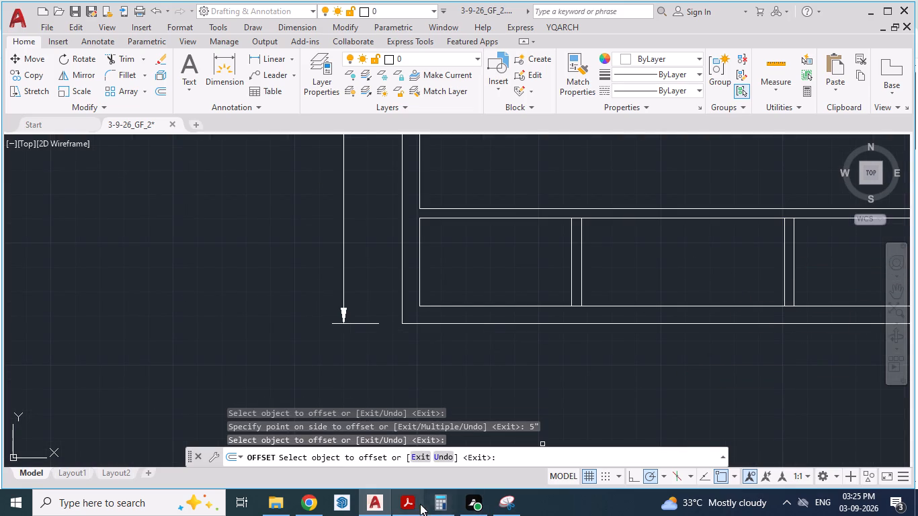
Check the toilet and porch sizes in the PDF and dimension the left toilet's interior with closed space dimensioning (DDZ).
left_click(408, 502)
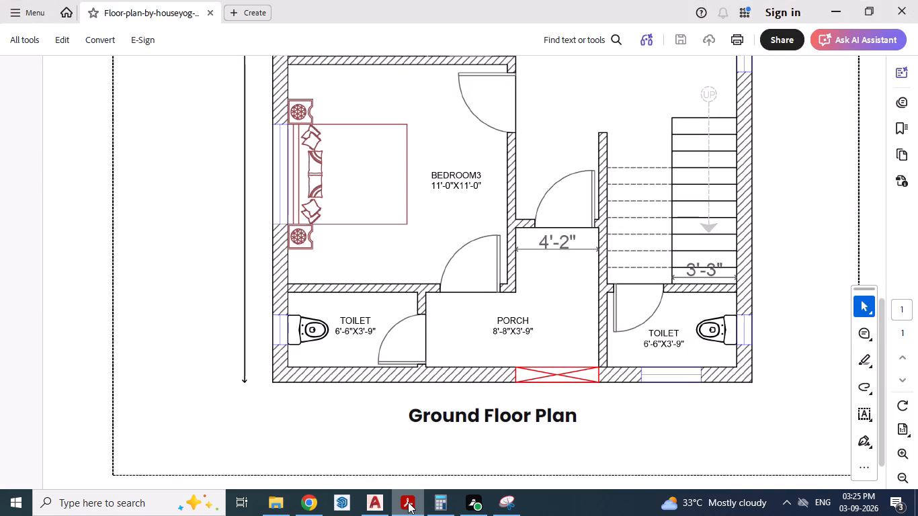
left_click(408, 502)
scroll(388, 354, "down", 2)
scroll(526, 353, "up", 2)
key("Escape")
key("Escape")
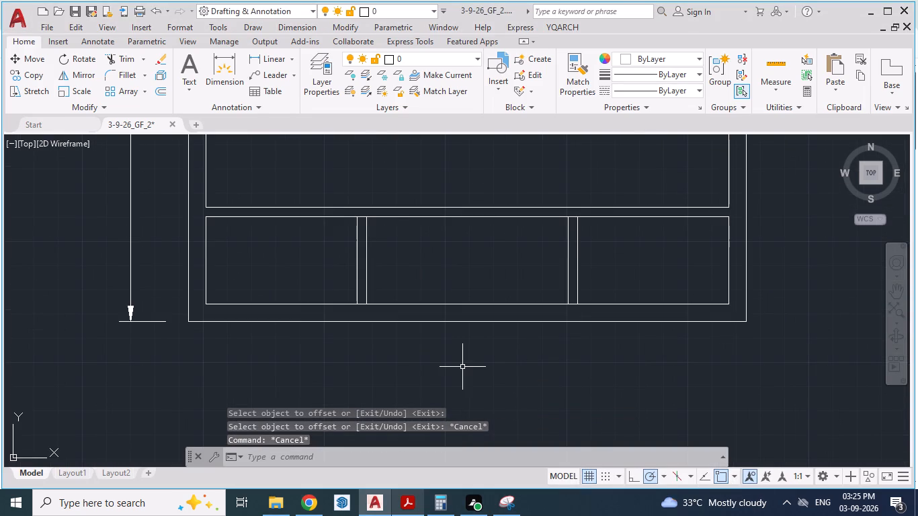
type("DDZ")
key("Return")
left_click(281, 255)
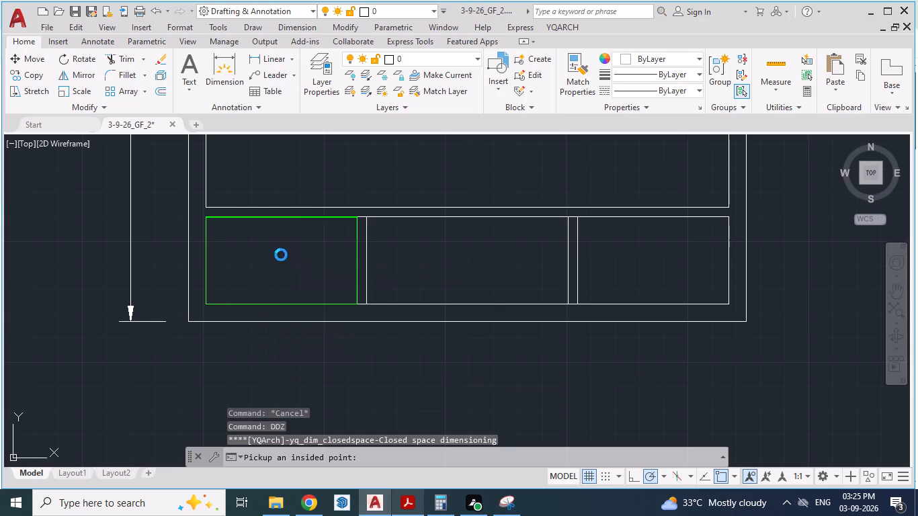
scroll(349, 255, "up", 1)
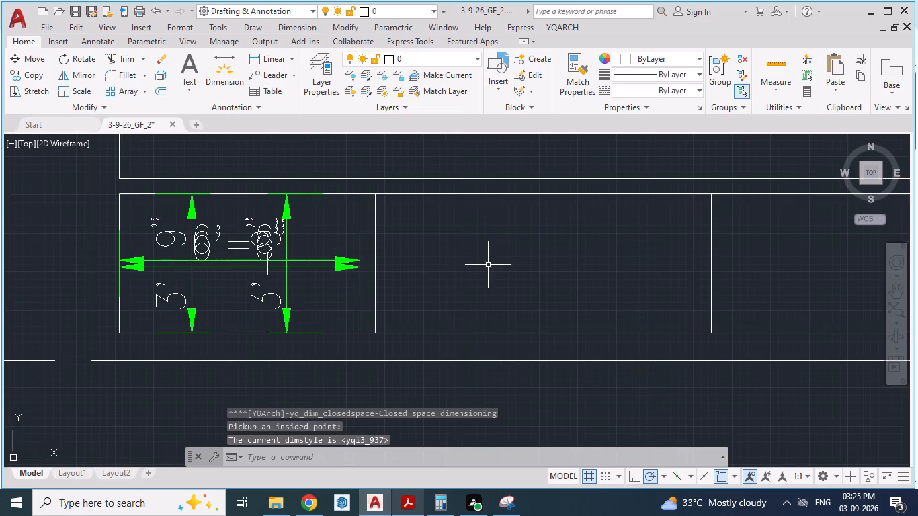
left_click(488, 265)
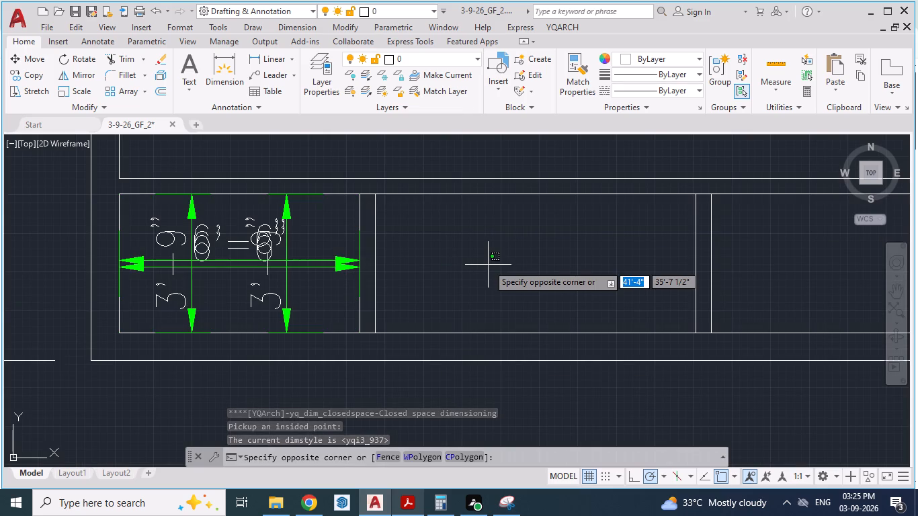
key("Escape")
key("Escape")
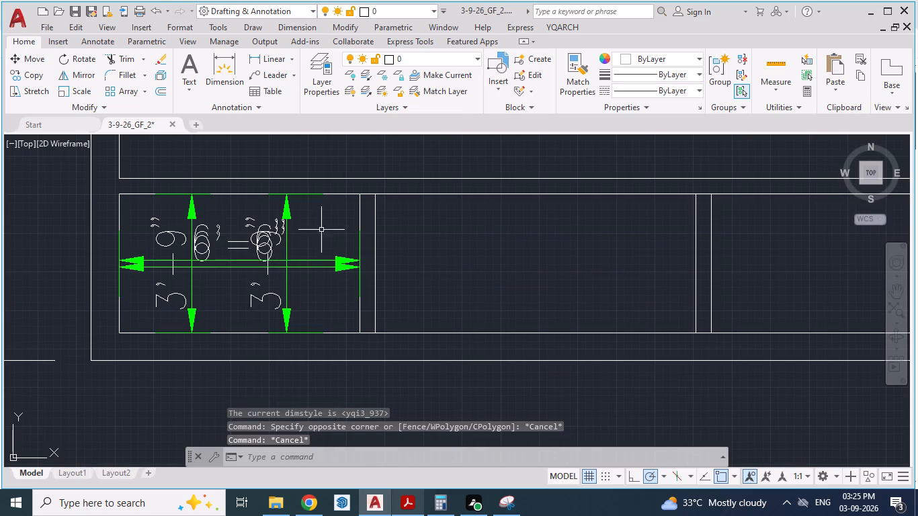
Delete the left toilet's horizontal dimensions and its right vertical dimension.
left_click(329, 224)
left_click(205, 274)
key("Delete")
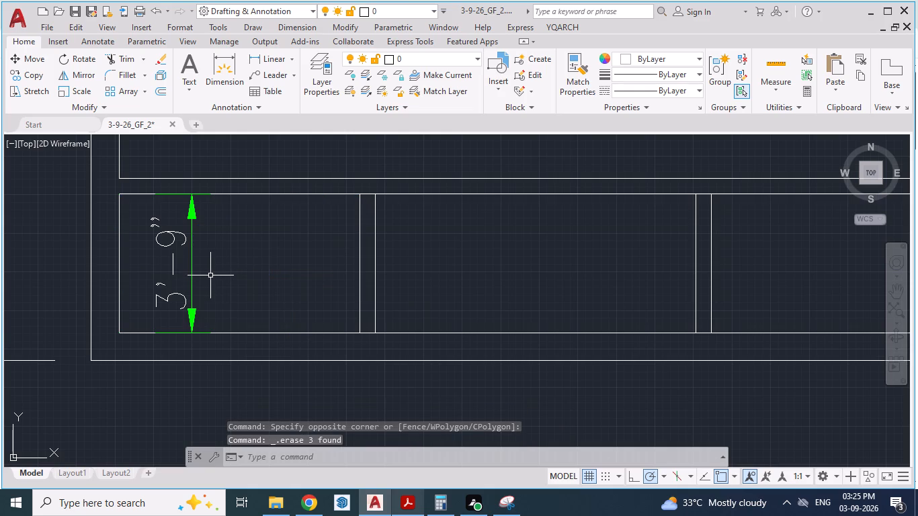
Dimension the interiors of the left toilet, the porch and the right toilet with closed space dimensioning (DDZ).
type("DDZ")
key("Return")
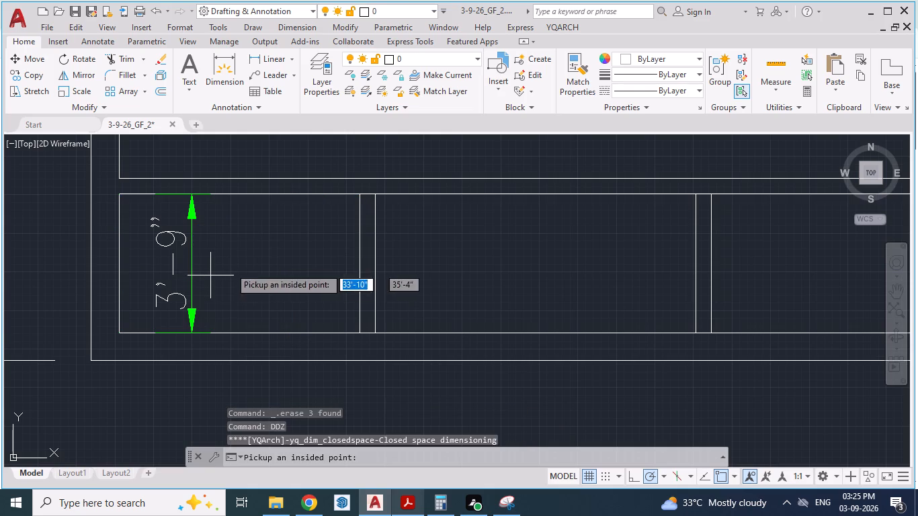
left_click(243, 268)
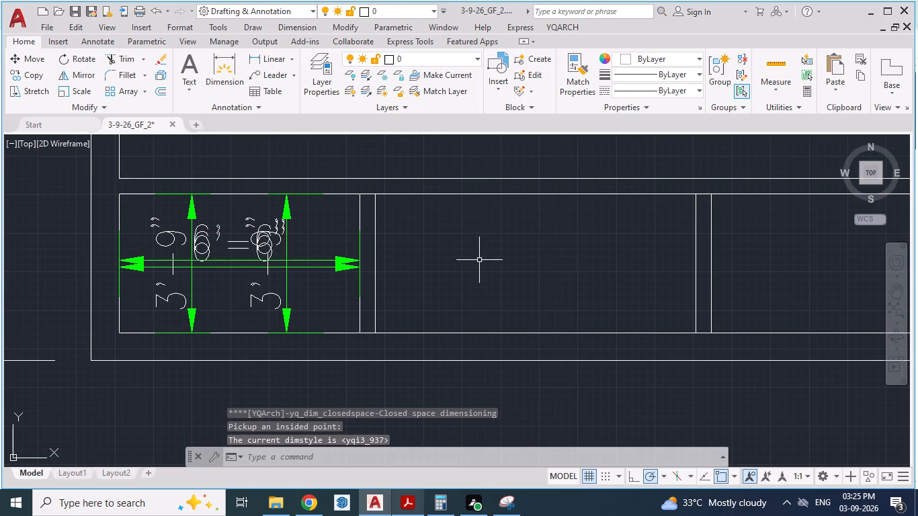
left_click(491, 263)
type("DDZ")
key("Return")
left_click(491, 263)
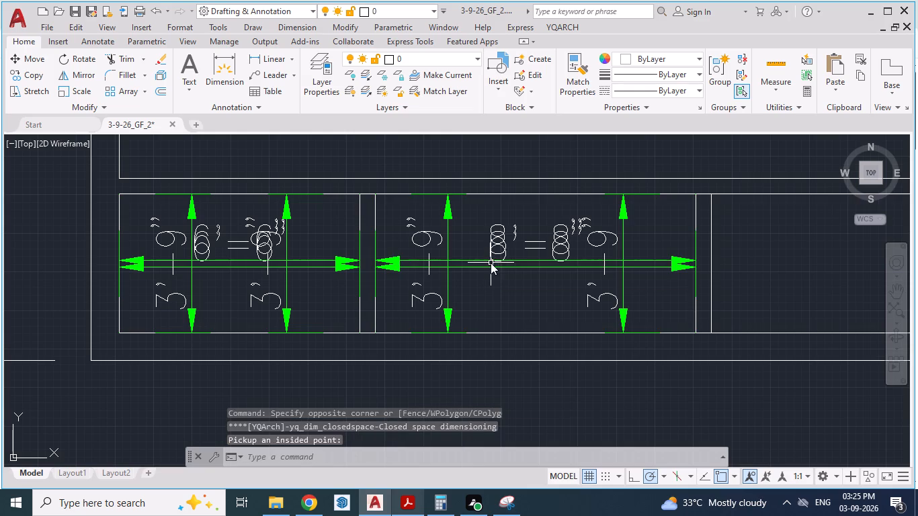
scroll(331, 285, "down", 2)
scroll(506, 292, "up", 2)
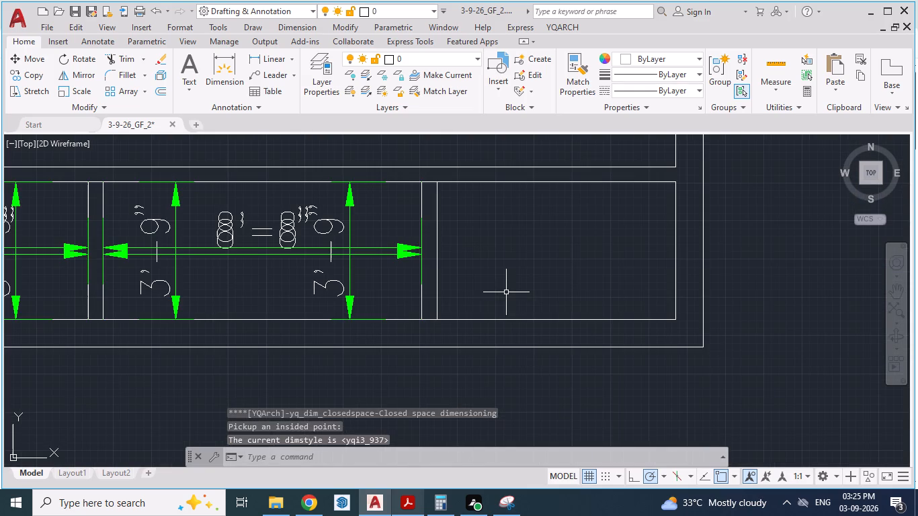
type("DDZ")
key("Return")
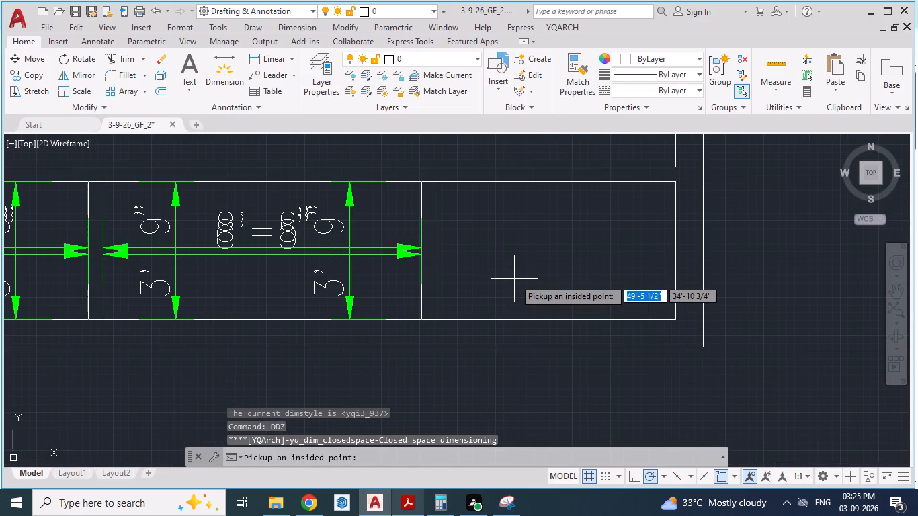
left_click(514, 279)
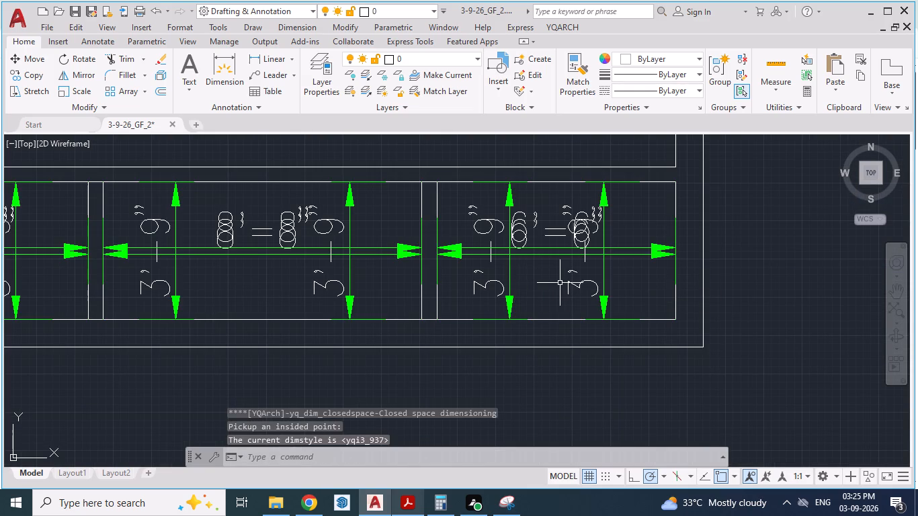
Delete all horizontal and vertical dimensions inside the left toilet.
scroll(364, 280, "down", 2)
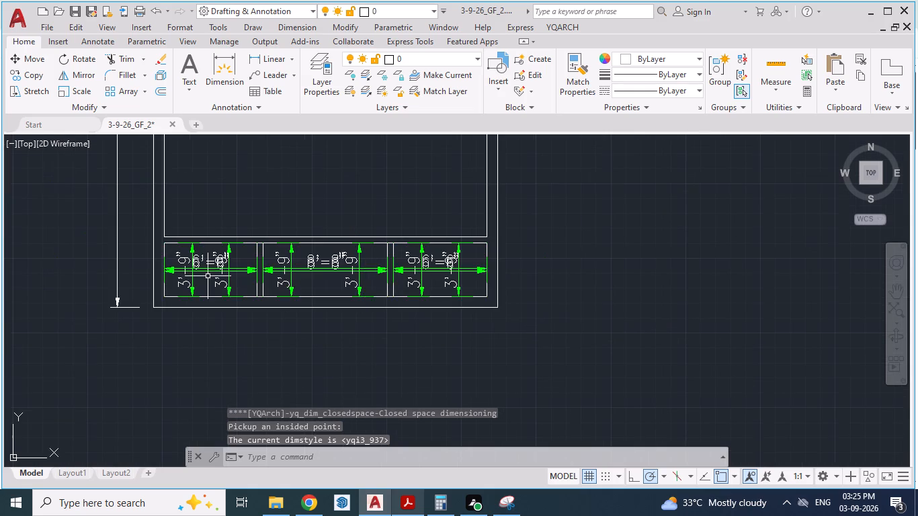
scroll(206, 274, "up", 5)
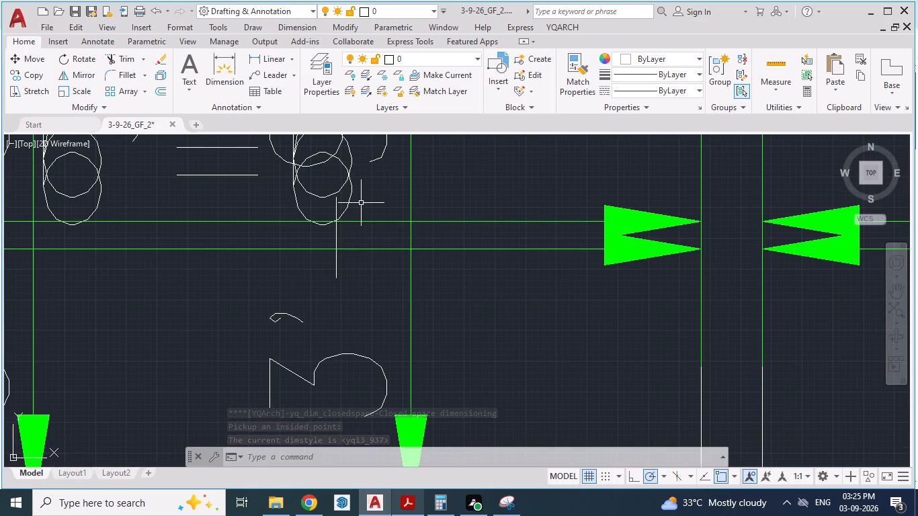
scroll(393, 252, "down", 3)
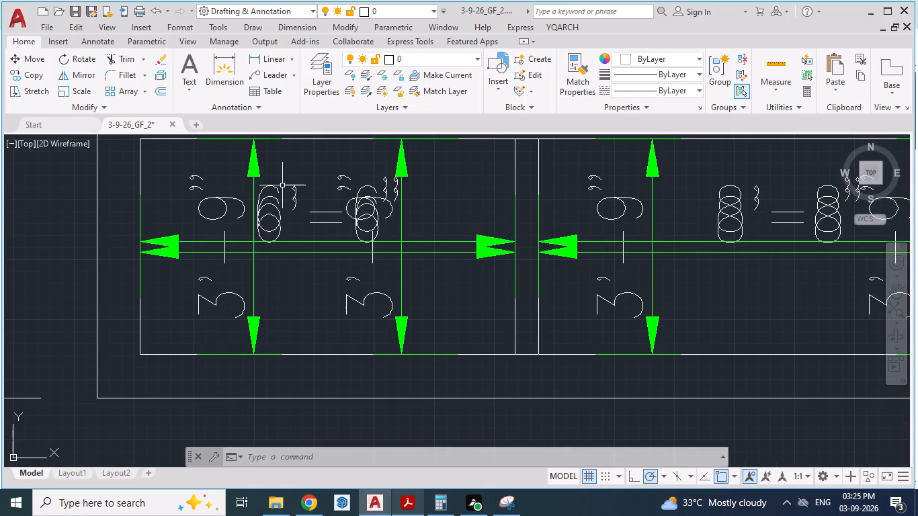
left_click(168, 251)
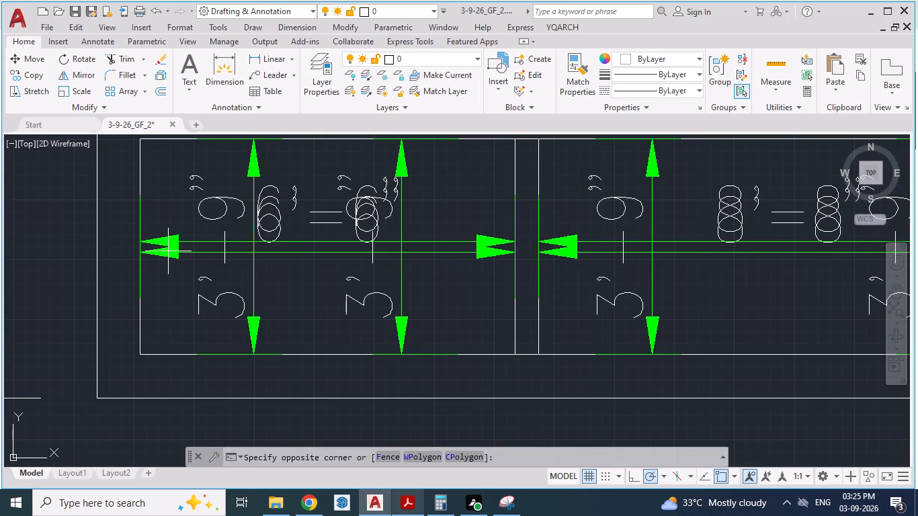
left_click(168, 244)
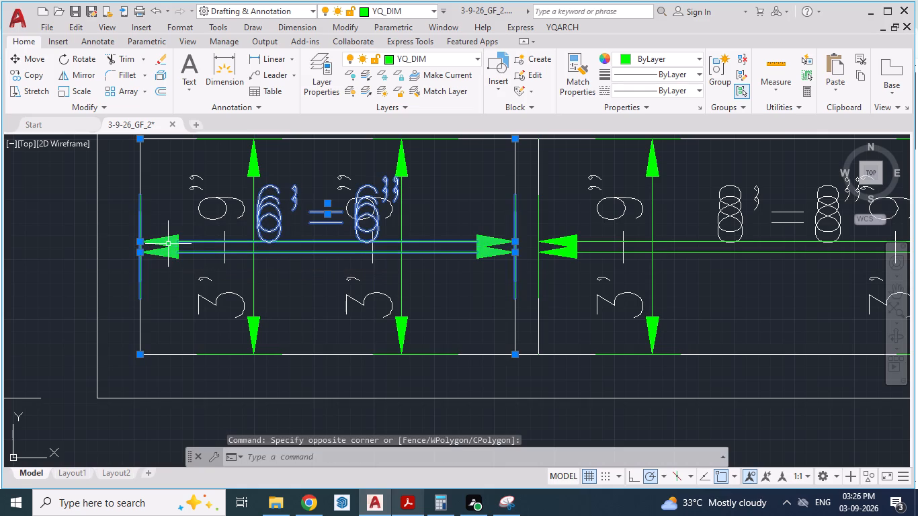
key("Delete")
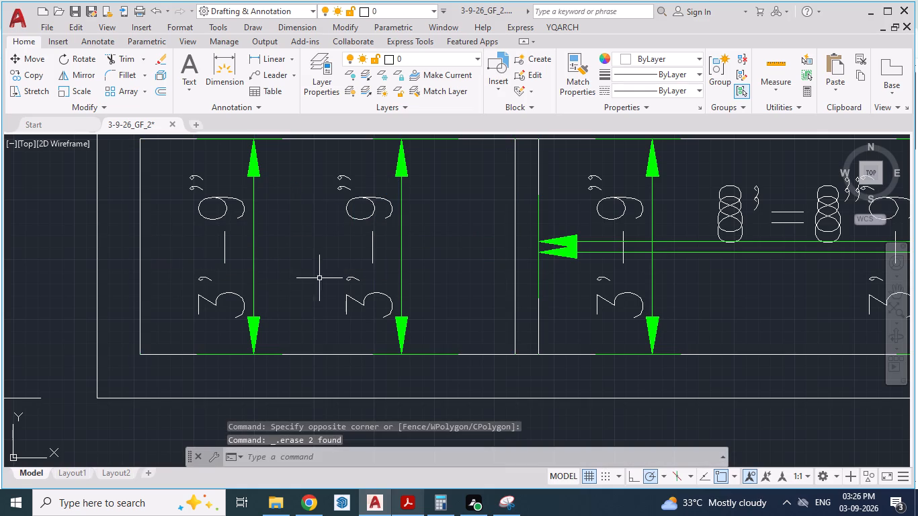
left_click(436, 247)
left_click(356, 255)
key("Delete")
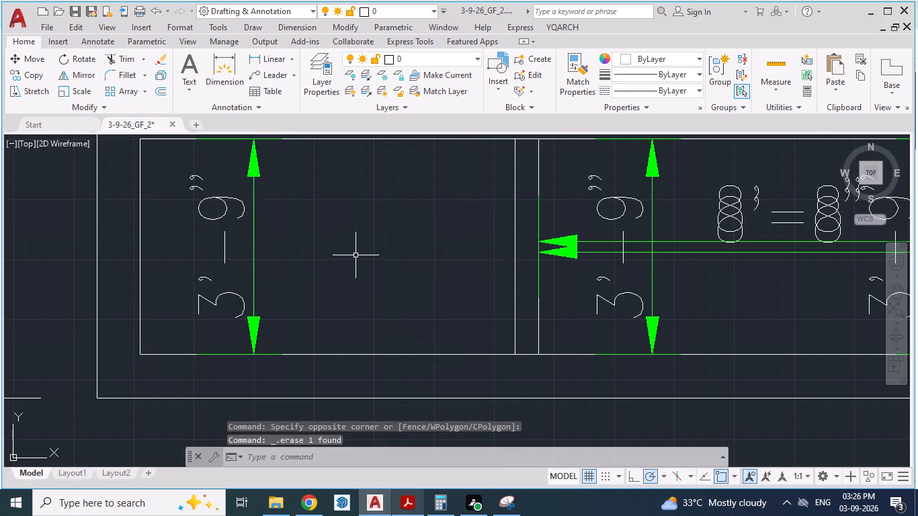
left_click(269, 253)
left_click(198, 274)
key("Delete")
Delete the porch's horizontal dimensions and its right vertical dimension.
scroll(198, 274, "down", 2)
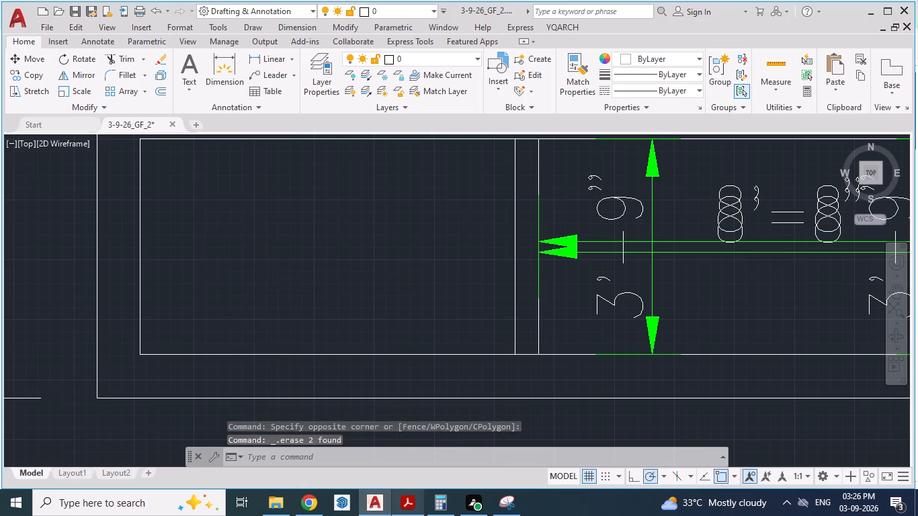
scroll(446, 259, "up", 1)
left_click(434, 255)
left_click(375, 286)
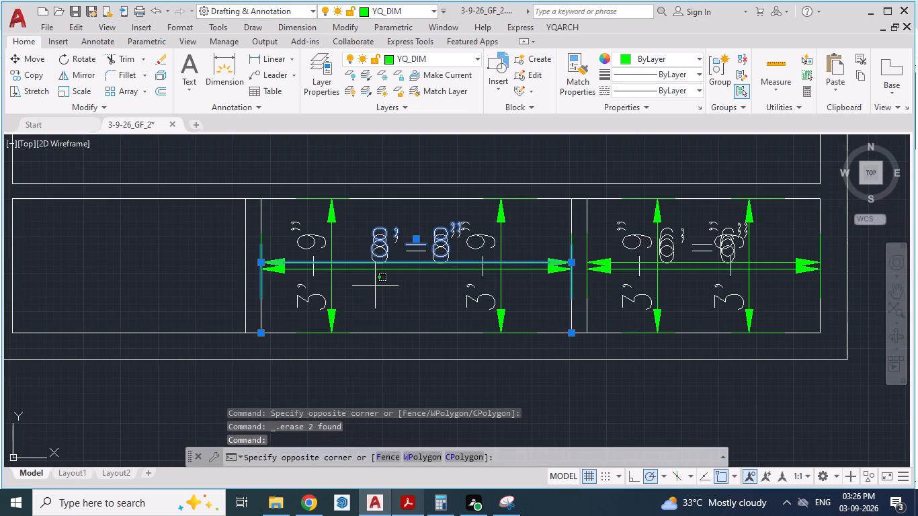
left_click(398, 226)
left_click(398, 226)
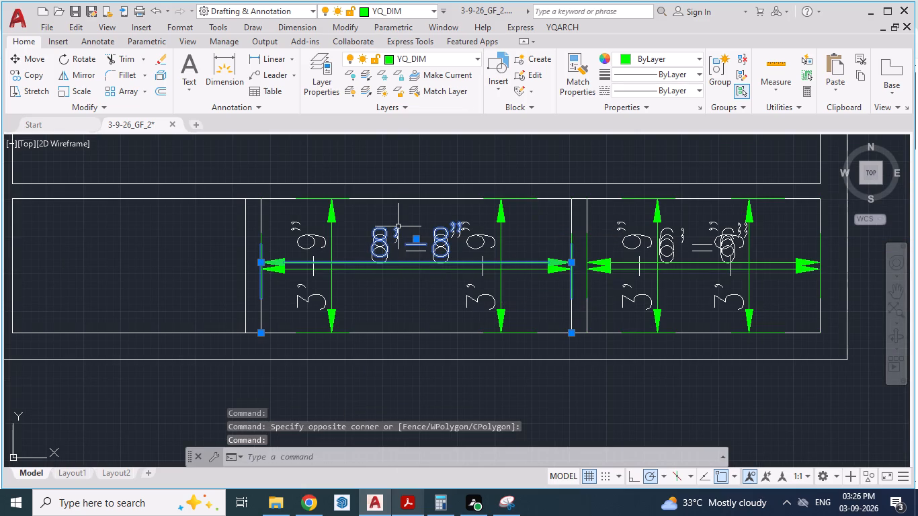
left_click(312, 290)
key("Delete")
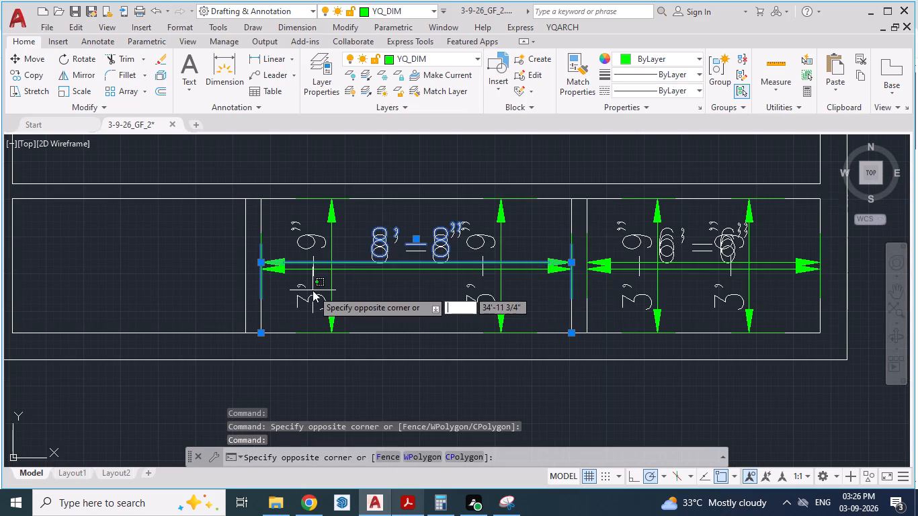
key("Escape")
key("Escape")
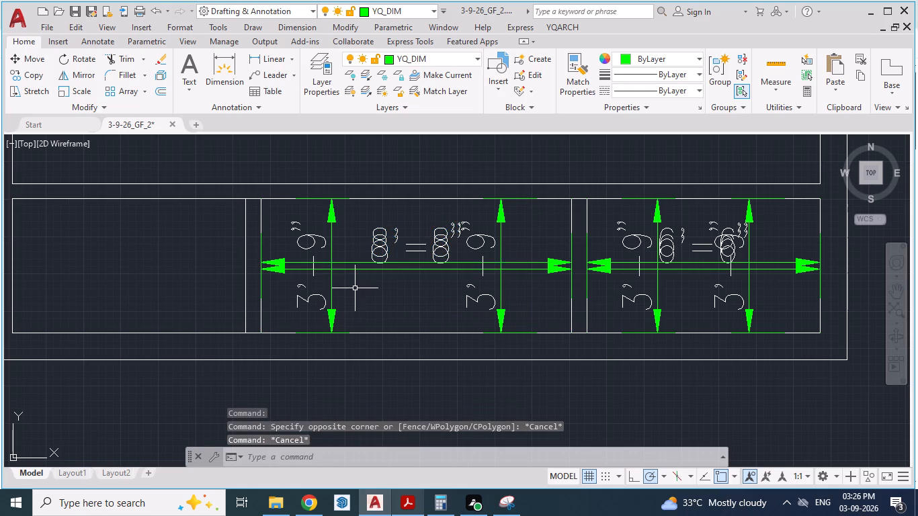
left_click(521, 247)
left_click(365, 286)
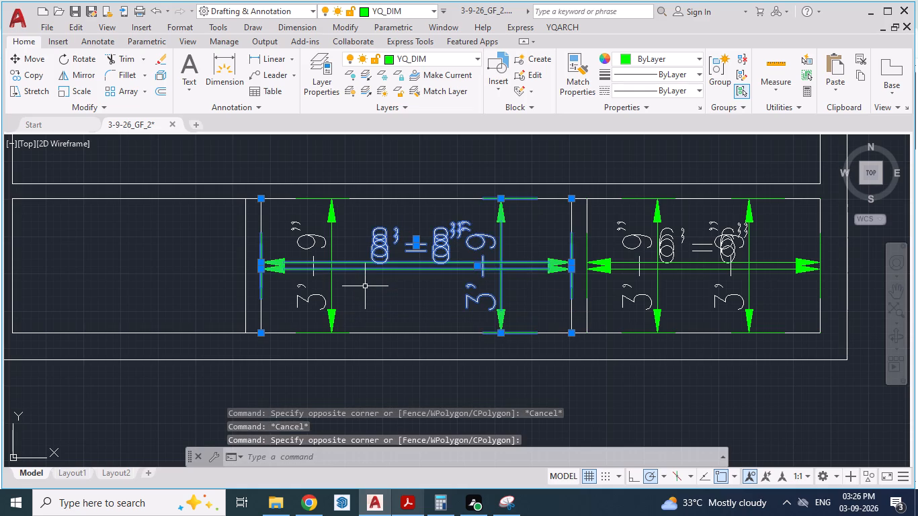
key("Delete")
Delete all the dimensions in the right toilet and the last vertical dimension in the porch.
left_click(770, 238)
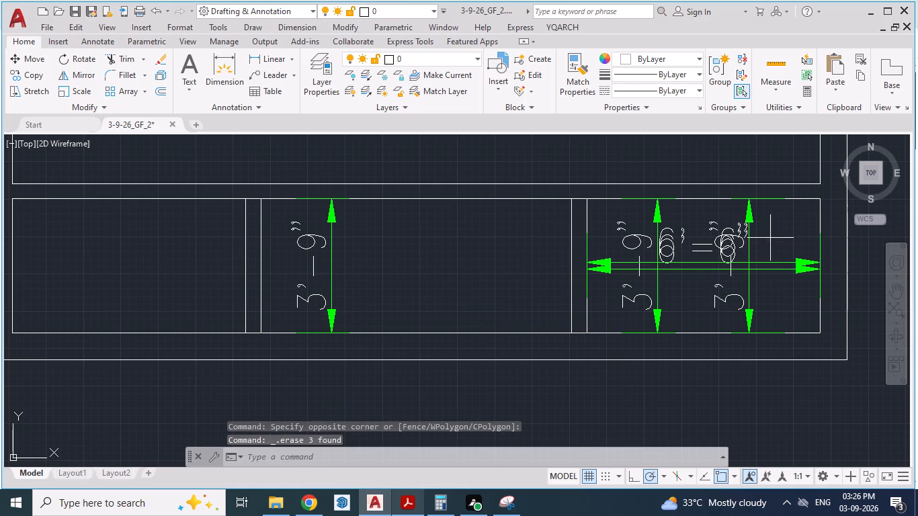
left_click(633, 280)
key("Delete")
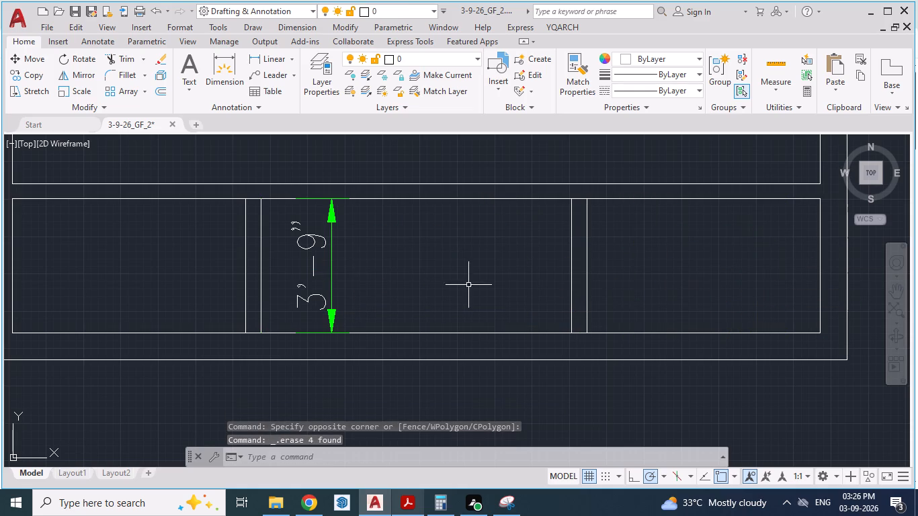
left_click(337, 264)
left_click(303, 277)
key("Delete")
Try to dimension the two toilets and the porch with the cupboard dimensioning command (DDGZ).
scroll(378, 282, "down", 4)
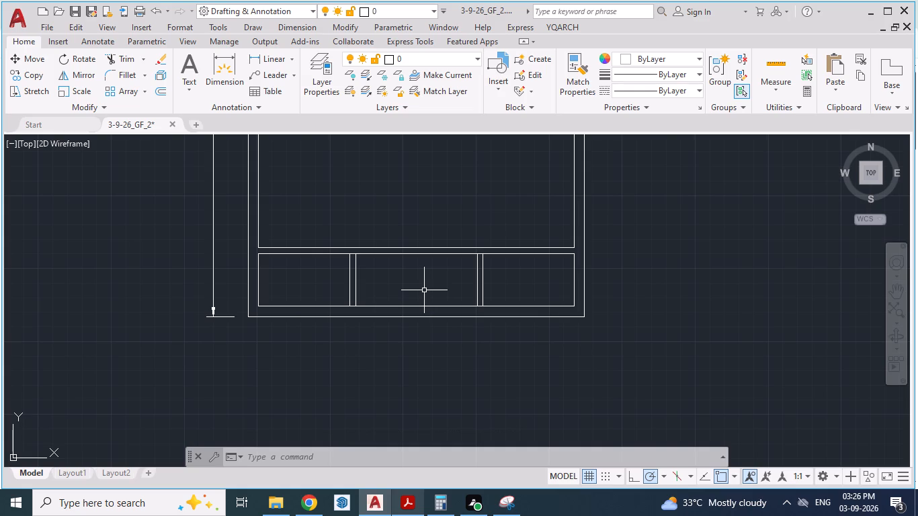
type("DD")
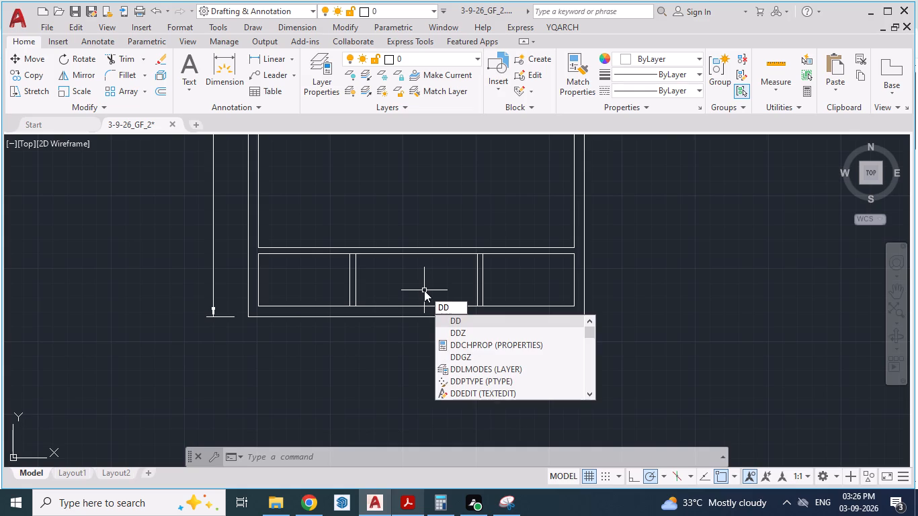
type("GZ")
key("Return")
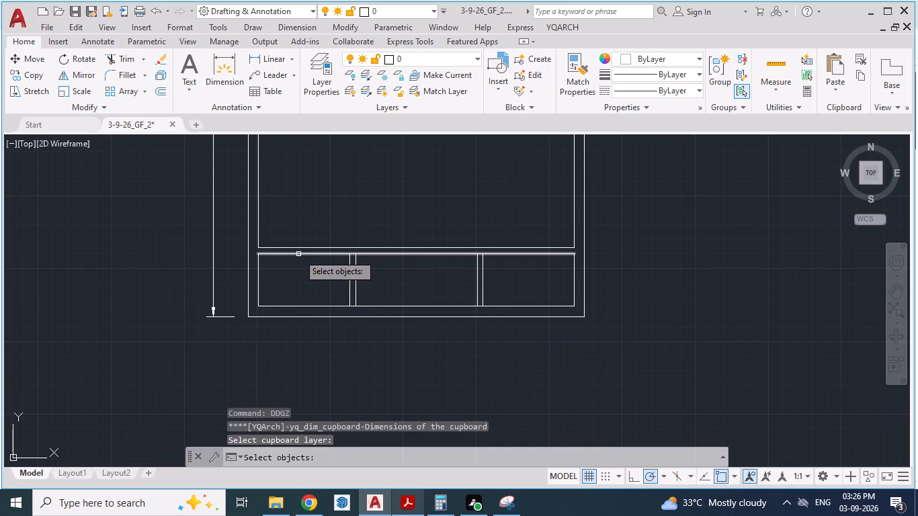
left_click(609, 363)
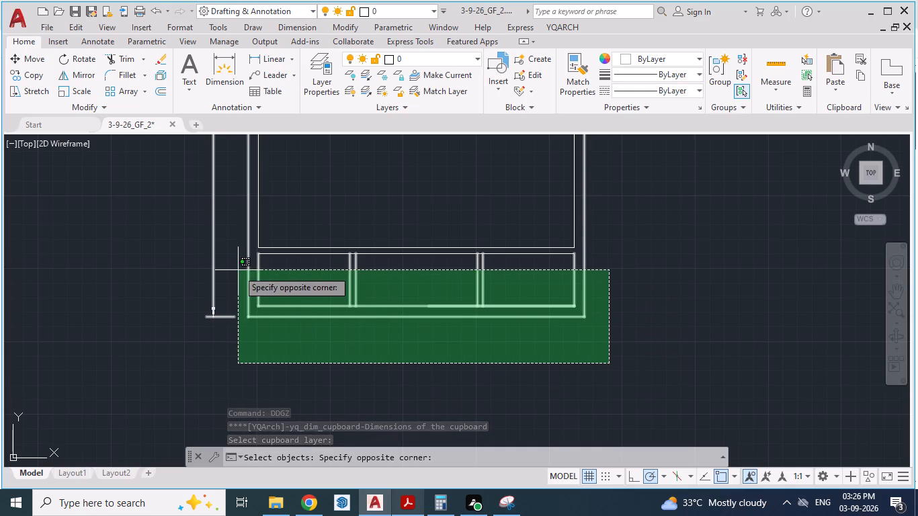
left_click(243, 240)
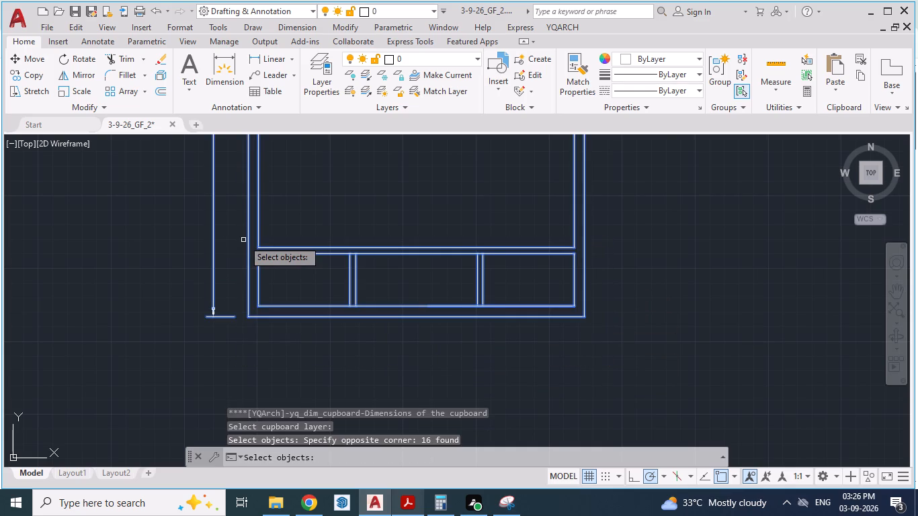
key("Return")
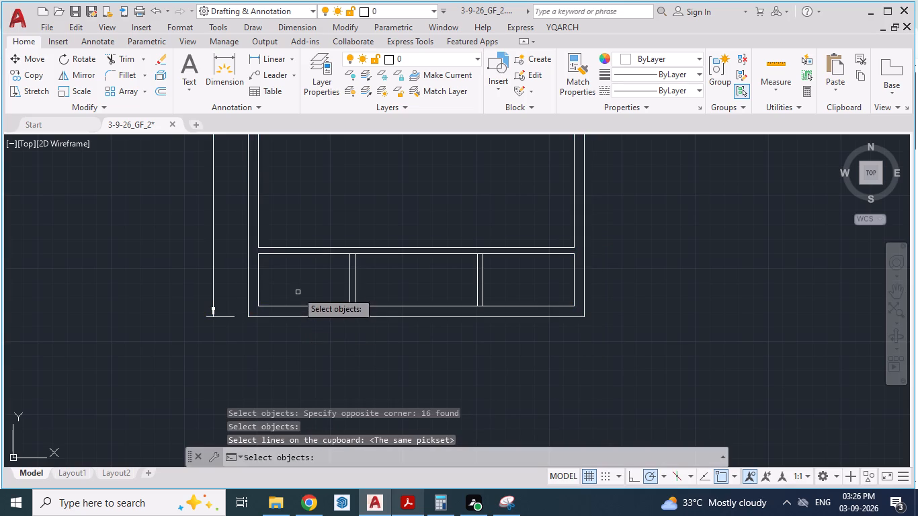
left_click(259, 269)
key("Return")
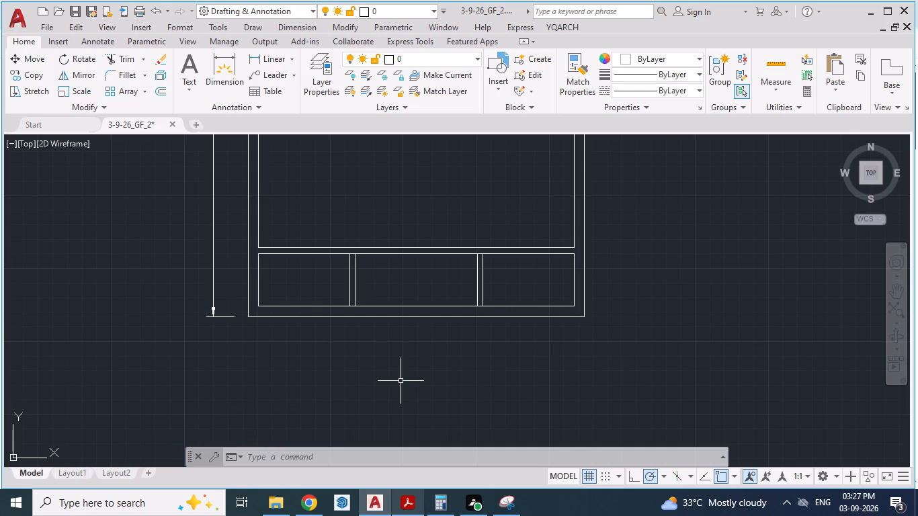
Trim the left inner wall line where it crosses the thickness of the wall between the kitchen and bedroom 3.
key("alt+Tab")
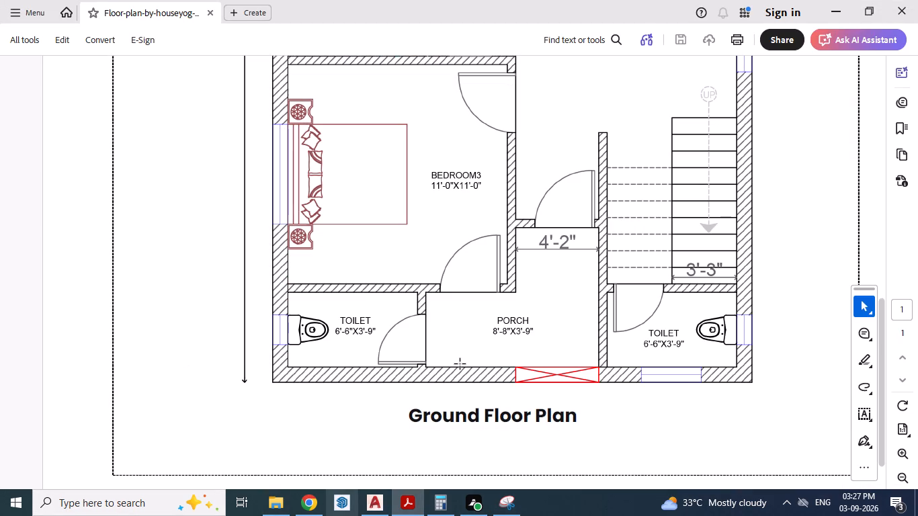
key("alt+Tab")
scroll(452, 374, "down", 1)
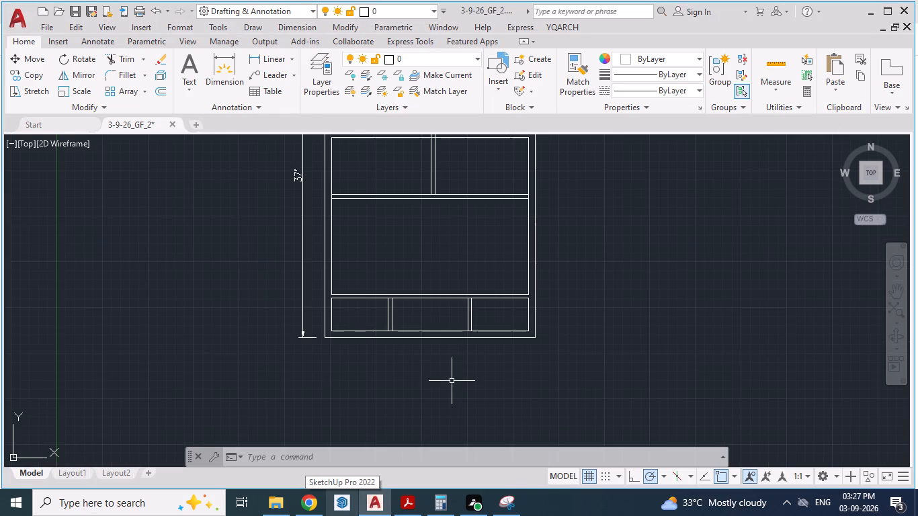
key("alt+Tab")
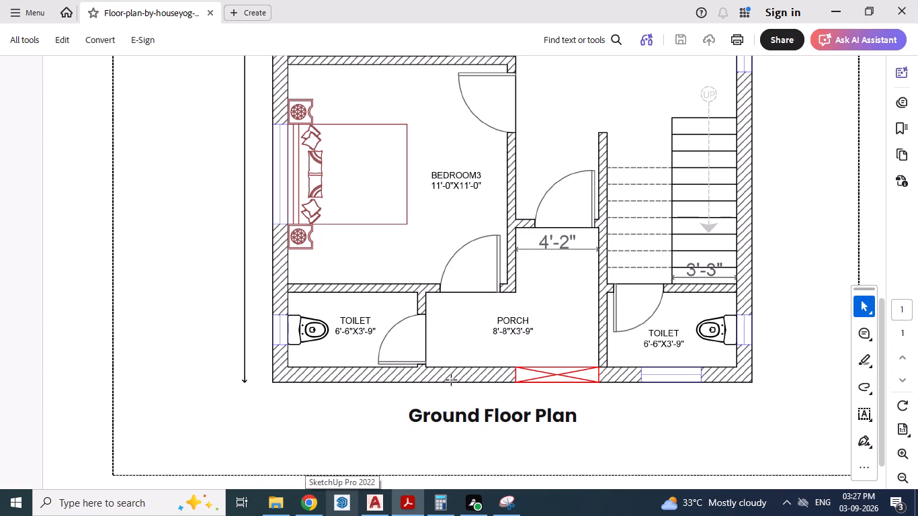
key("alt+Tab")
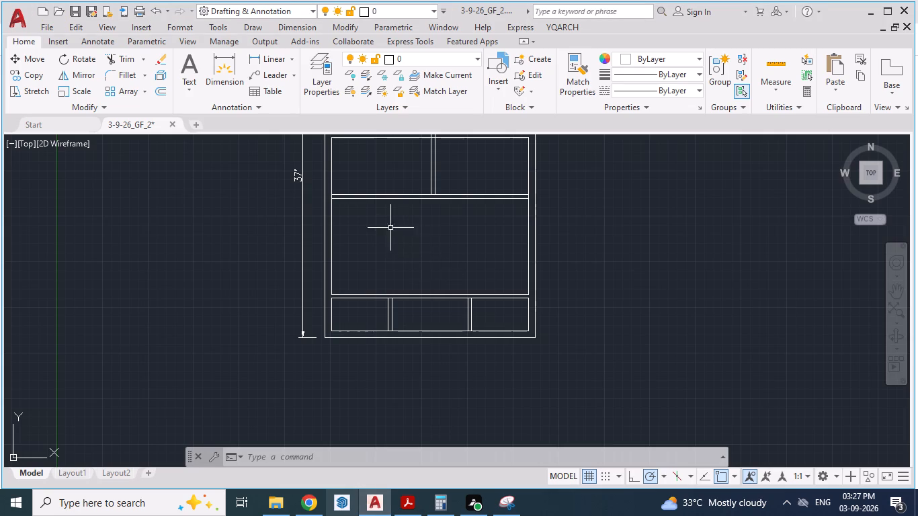
scroll(375, 249, "up", 1)
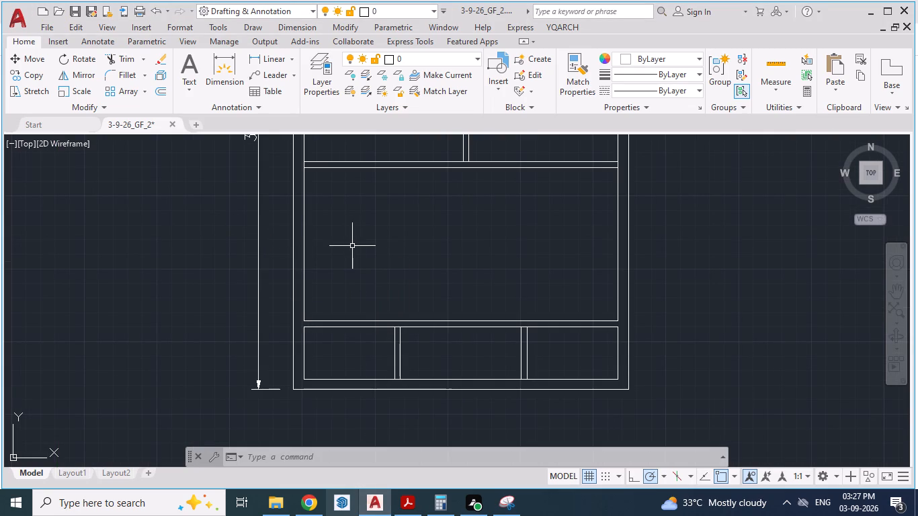
scroll(294, 294, "down", 1)
scroll(311, 222, "up", 2)
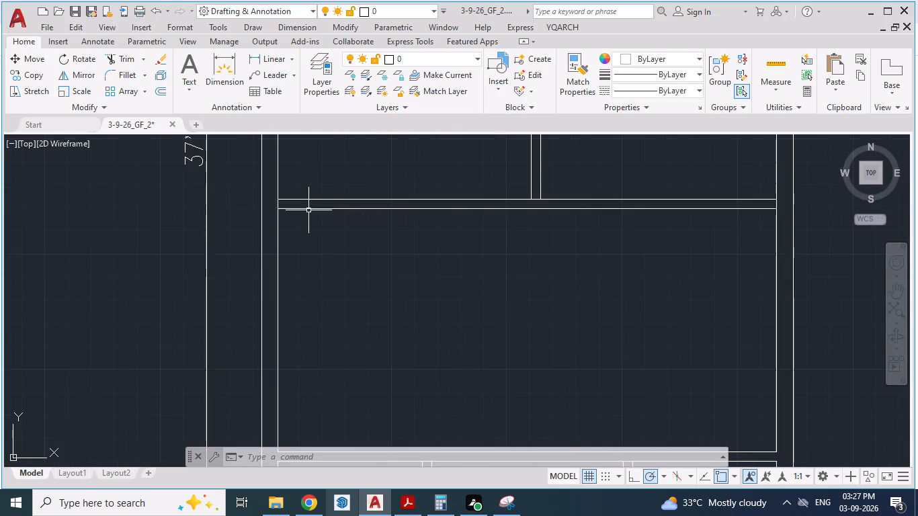
type("TR")
key("Return")
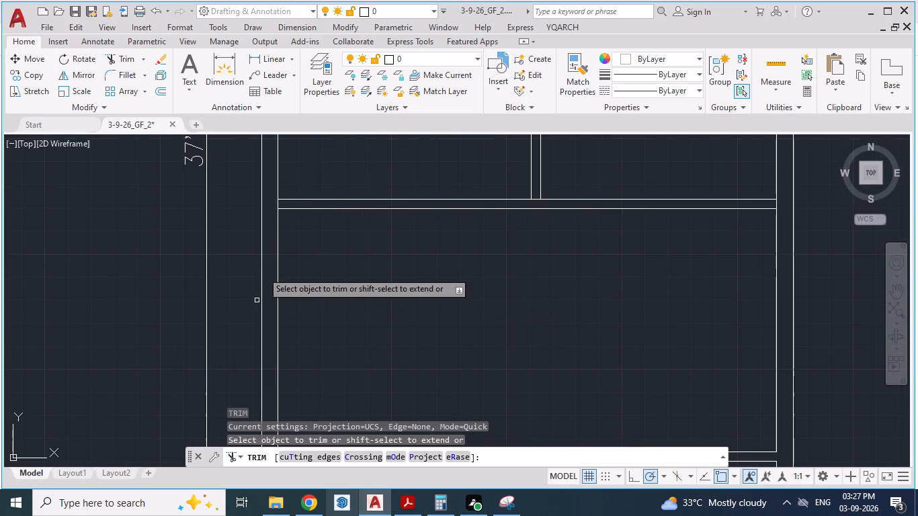
scroll(262, 196, "up", 2)
left_click(299, 213)
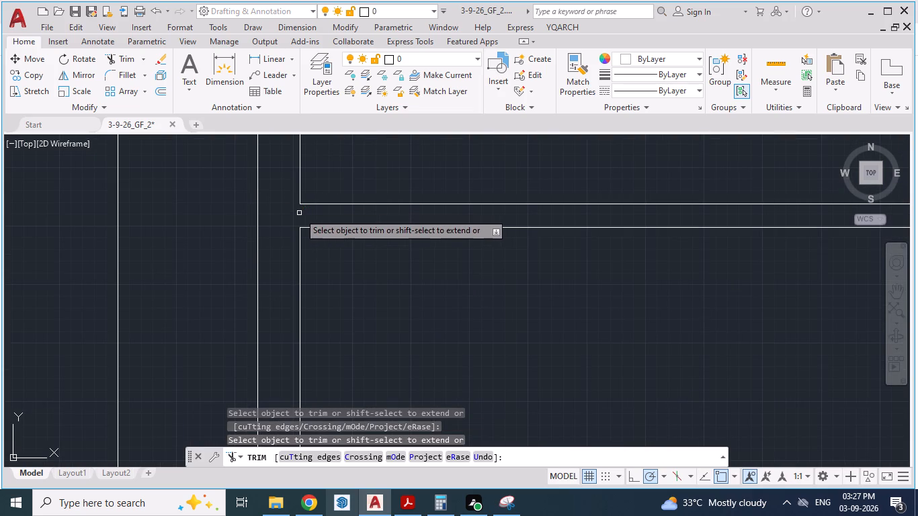
Trim the upper and lower room lines where they cross the two partition walls between the toilets and the porch.
scroll(294, 211, "down", 5)
scroll(385, 342, "up", 2)
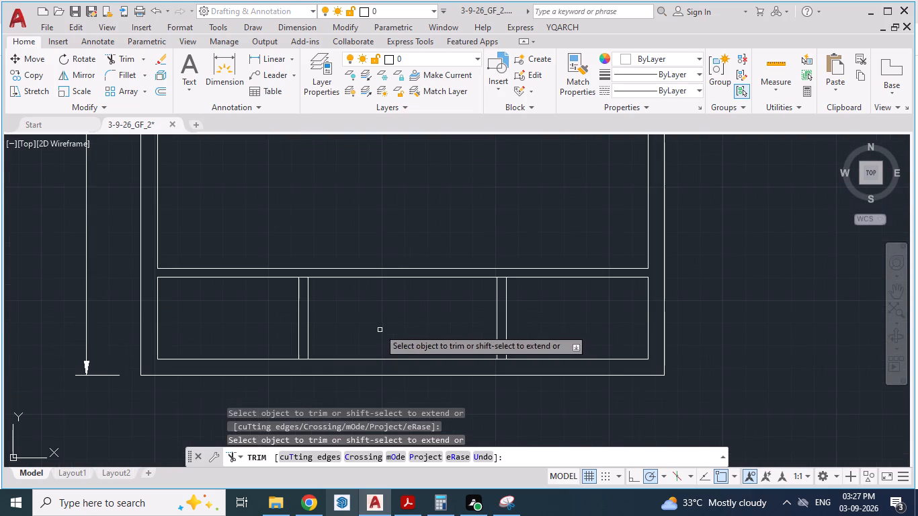
scroll(274, 286, "up", 1)
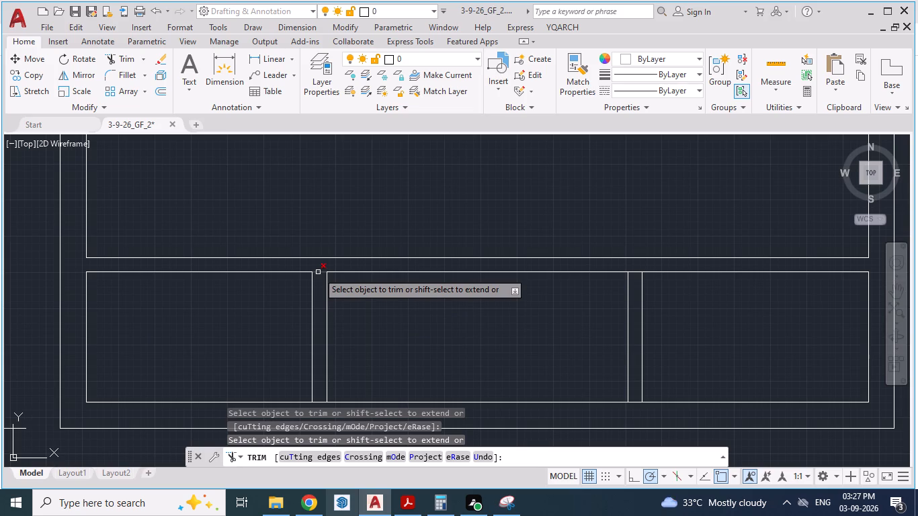
left_click(318, 272)
left_click(632, 269)
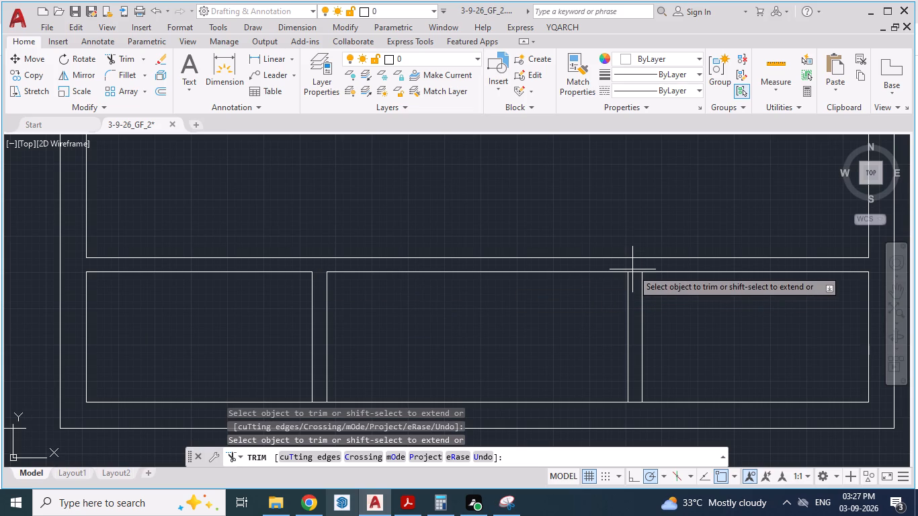
left_click(635, 273)
scroll(634, 273, "down", 2)
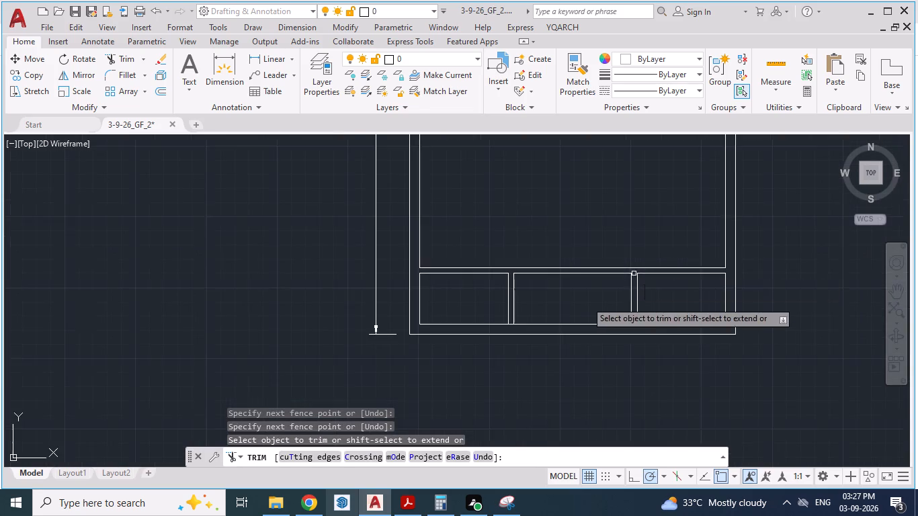
scroll(528, 316, "up", 3)
left_click(450, 352)
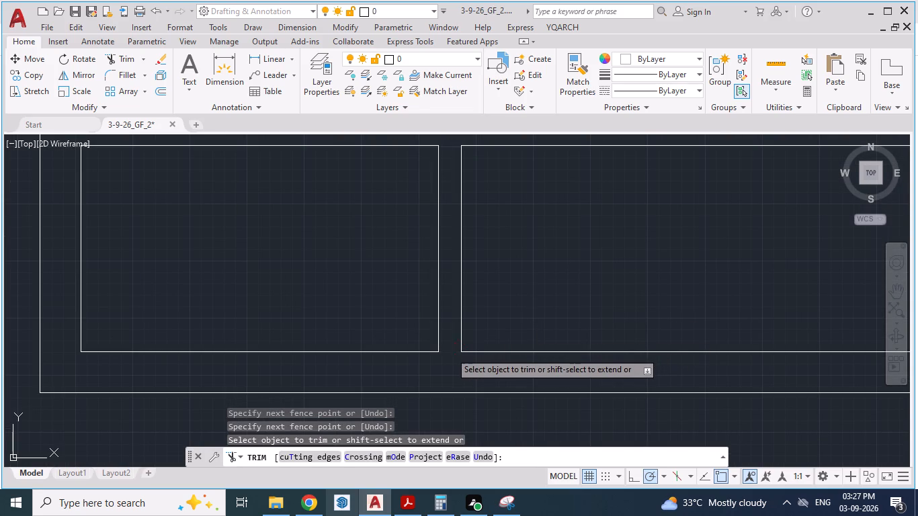
scroll(440, 347, "down", 3)
scroll(556, 345, "up", 3)
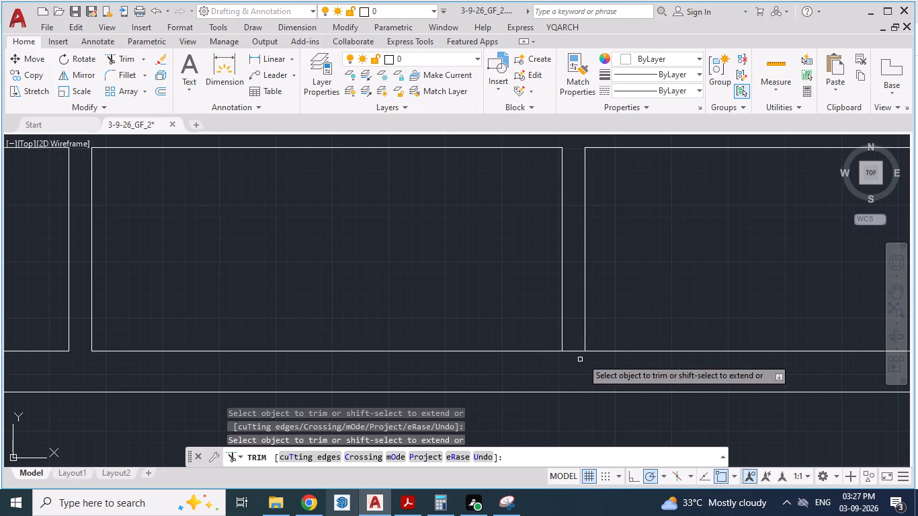
left_click(573, 351)
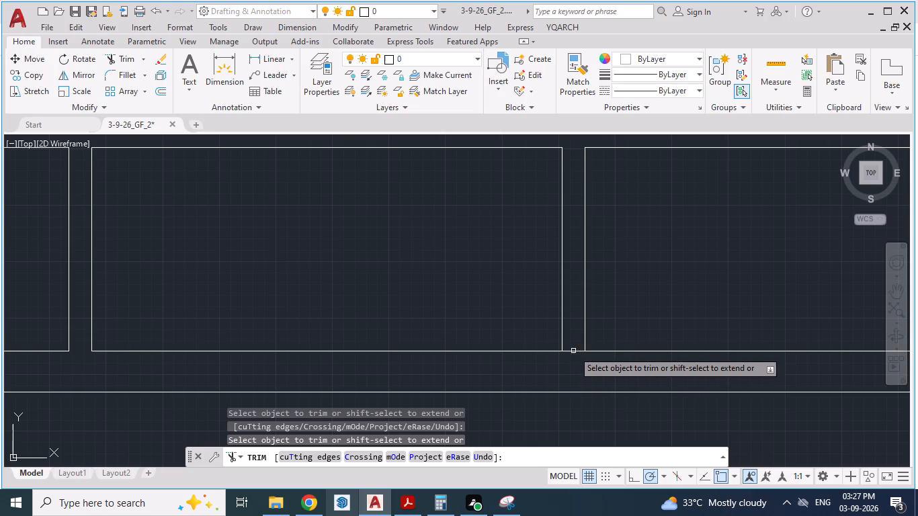
left_click(573, 353)
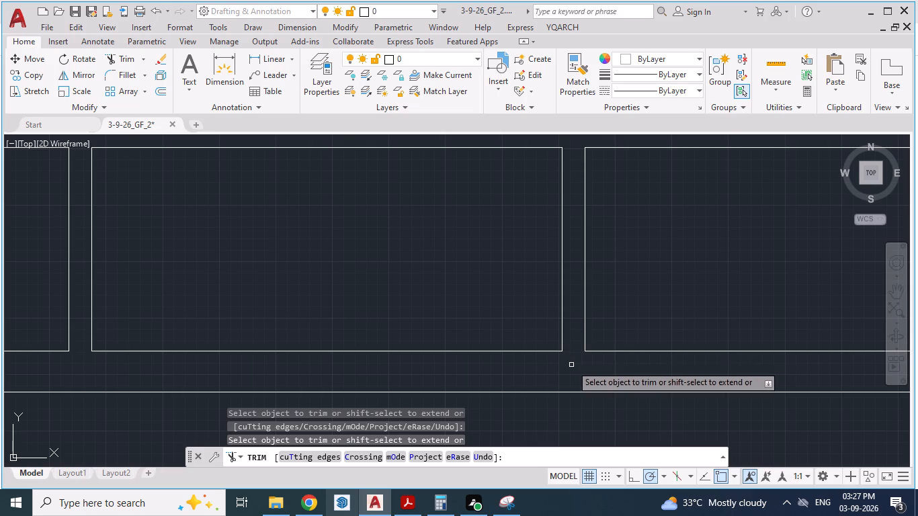
key("Escape")
Offset bedroom 3's left inner wall line 11' inward, and offset the new line 5" towards the staircase side for the wall thickness.
scroll(571, 365, "down", 4)
scroll(511, 295, "up", 1)
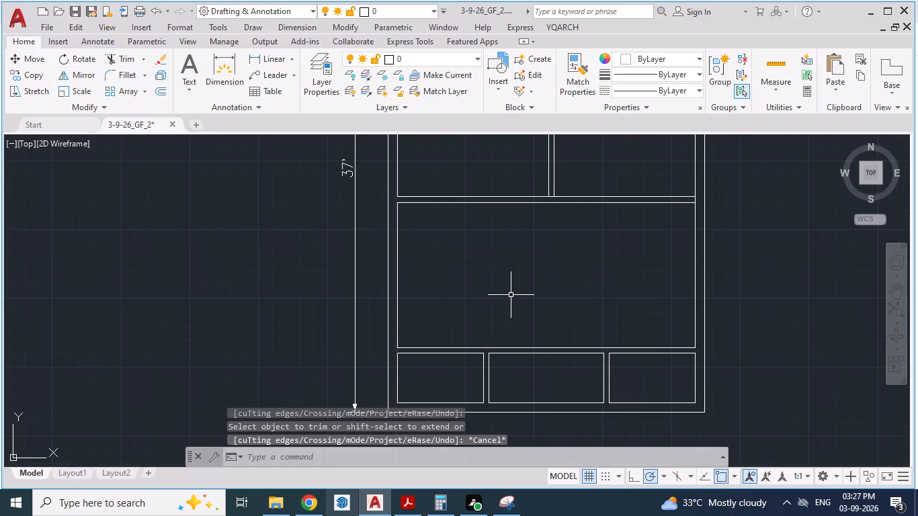
key("o")
key("Return")
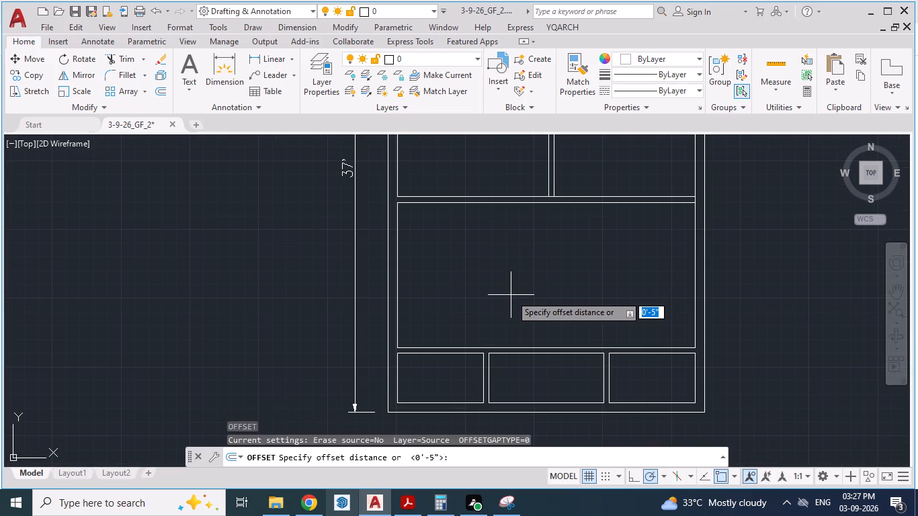
type("11'")
key("Return")
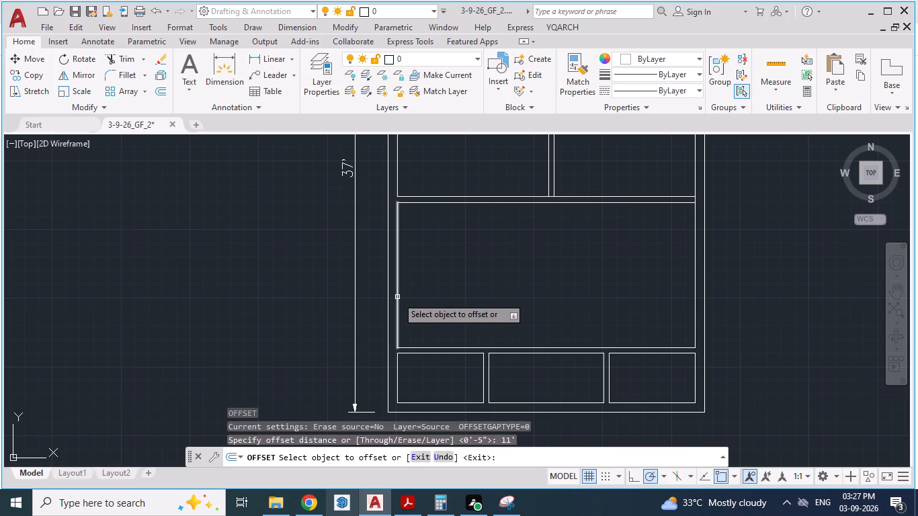
left_click(397, 297)
left_click(491, 308)
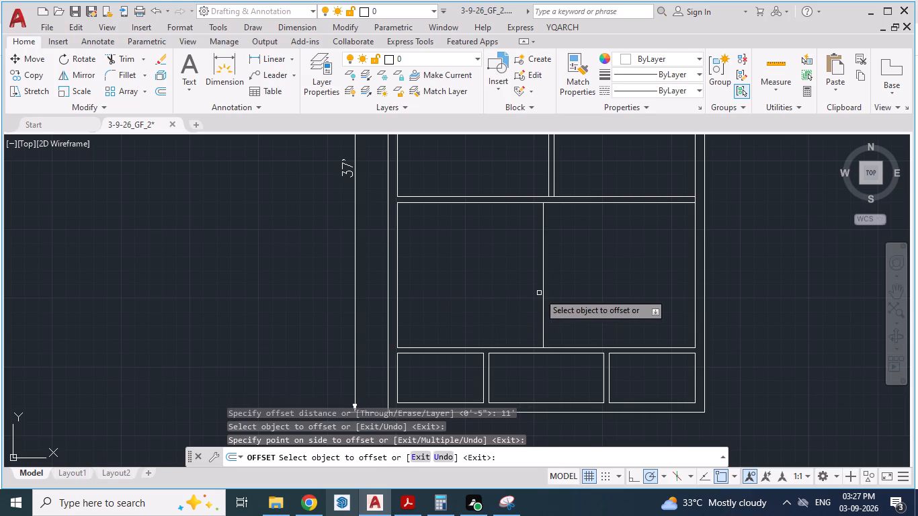
left_click(542, 292)
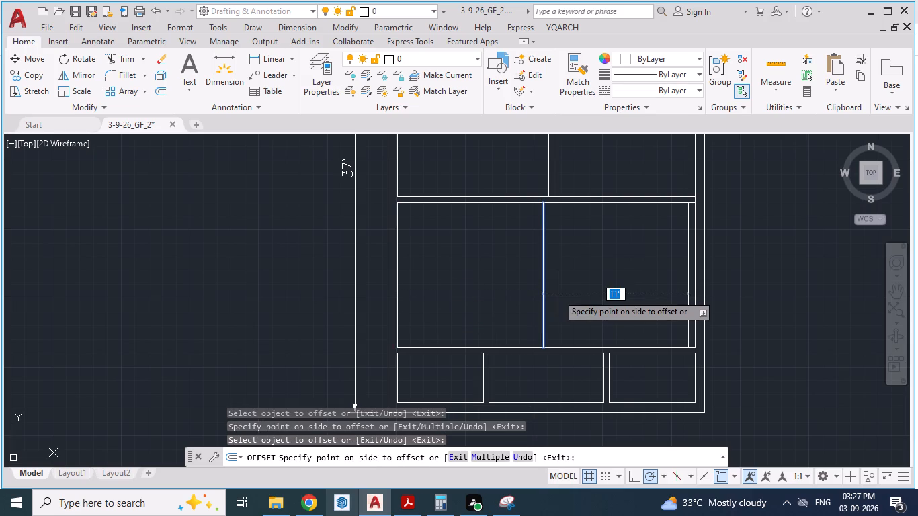
type("5\"")
key("Return")
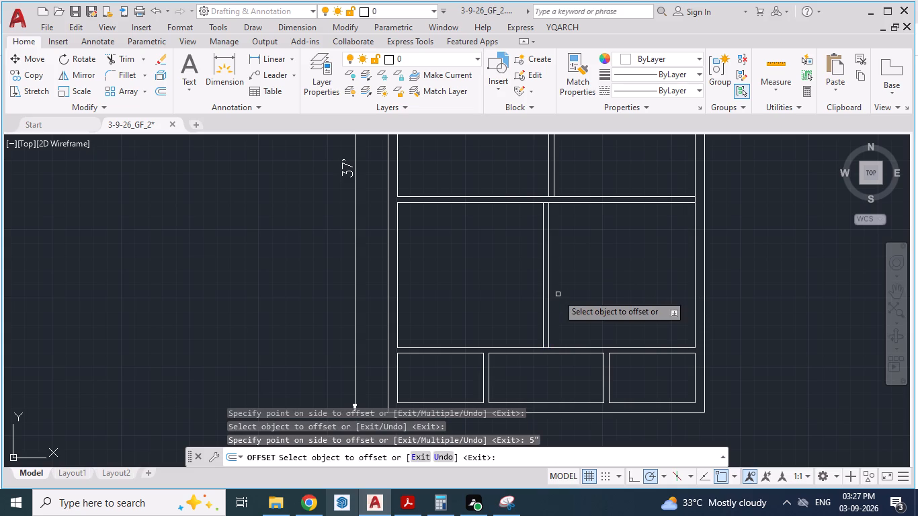
key("Return")
Following the PDF plan, trim away both lines of the partition wall between the kitchen and the living hall.
key("alt+Tab")
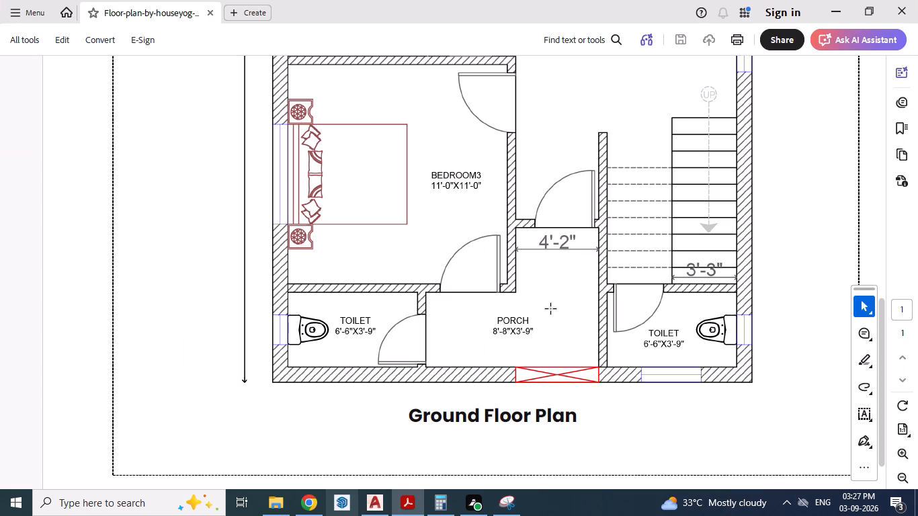
scroll(551, 309, "up", 2)
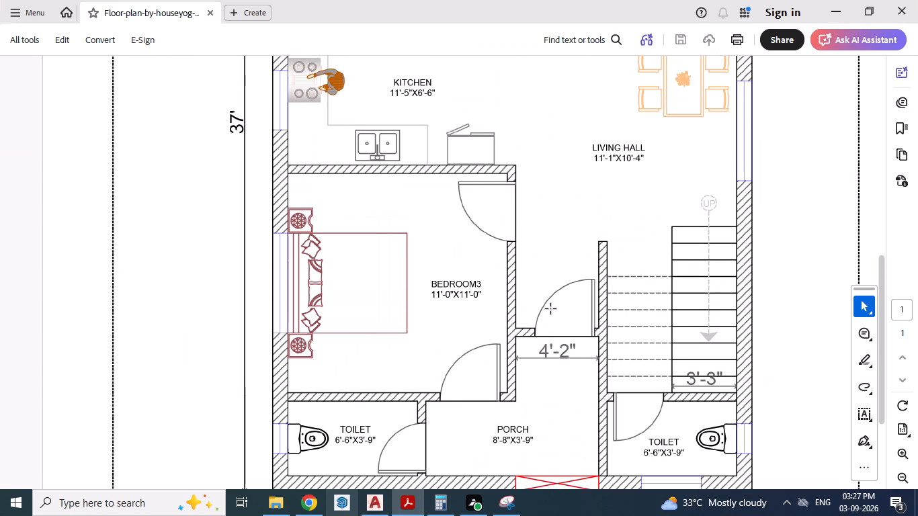
key("alt+Tab")
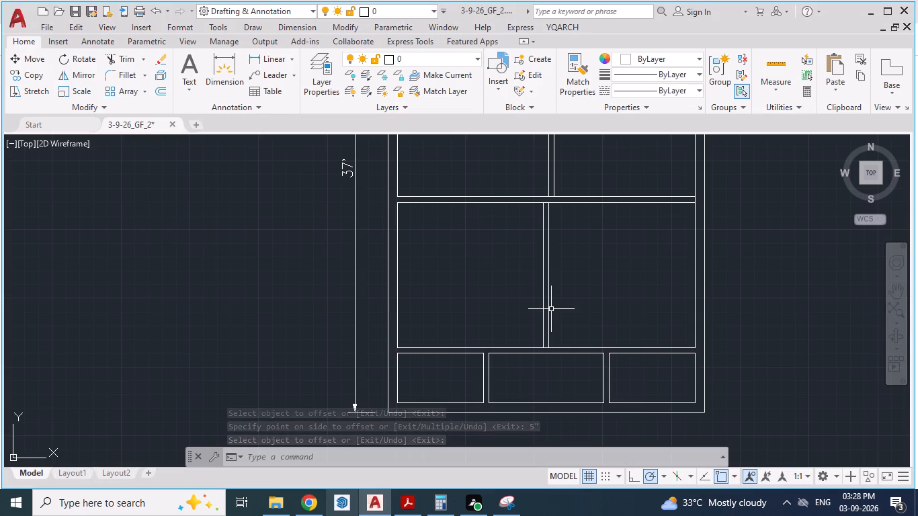
scroll(551, 309, "down", 1)
scroll(550, 183, "up", 2)
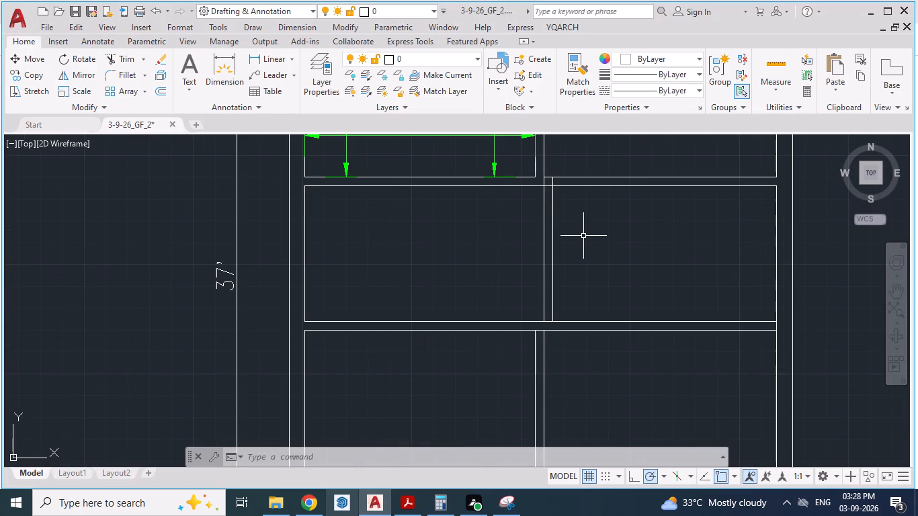
type("TR")
key("Return")
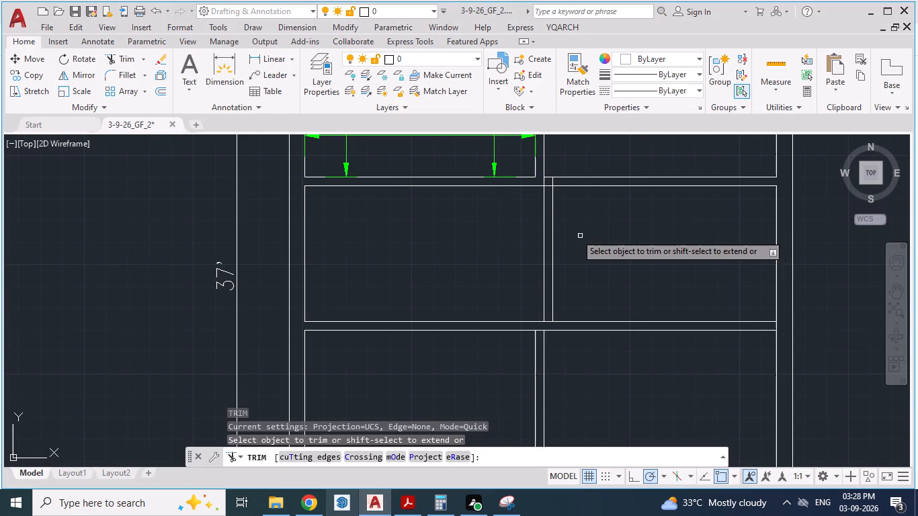
left_click(552, 226)
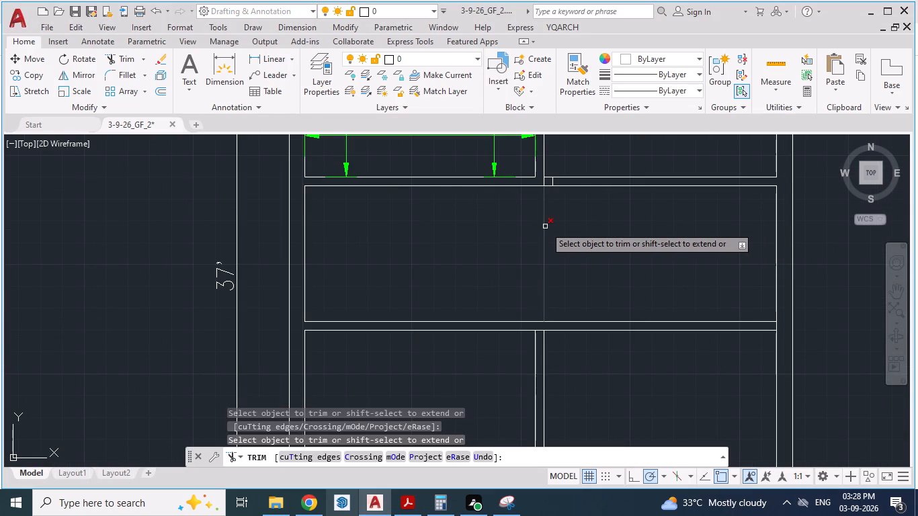
left_click(545, 226)
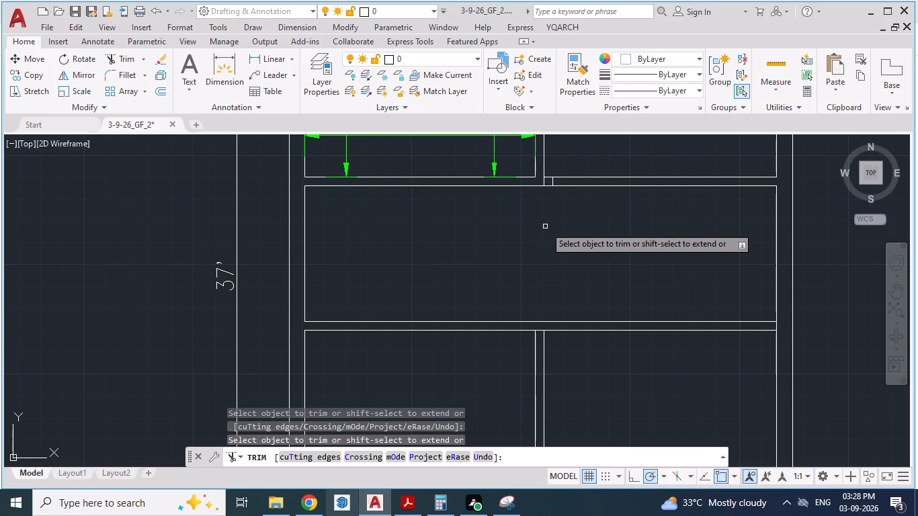
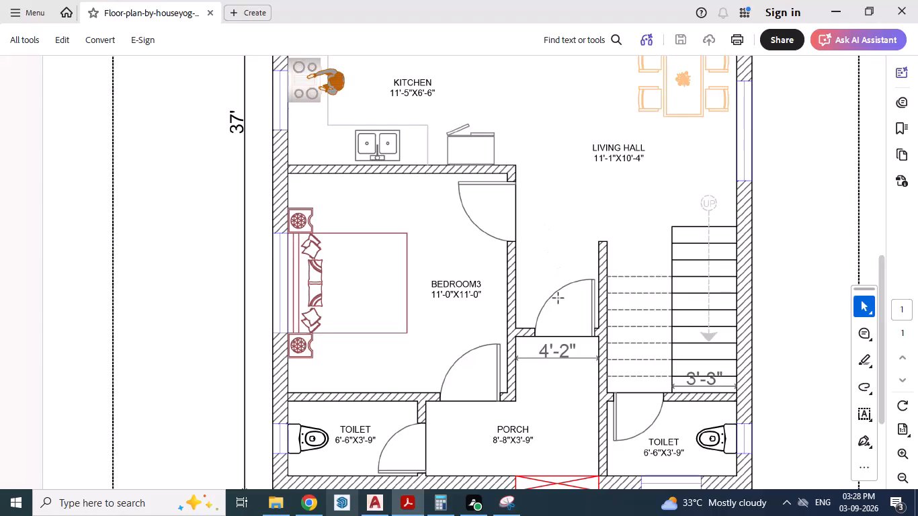
Following the PDF plan, extend both lines of bedroom 3's partition wall up to the kitchen-side line of the kitchen wall.
scroll(558, 298, "up", 3)
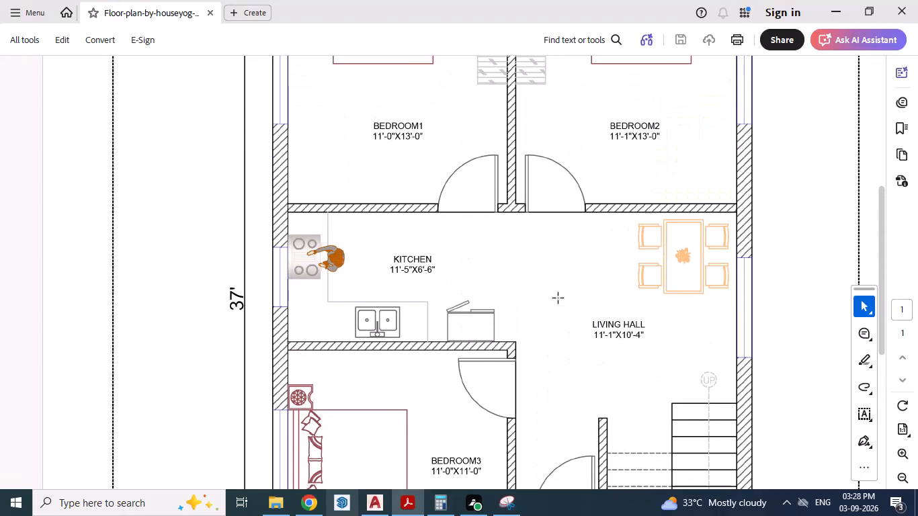
key("alt+Tab")
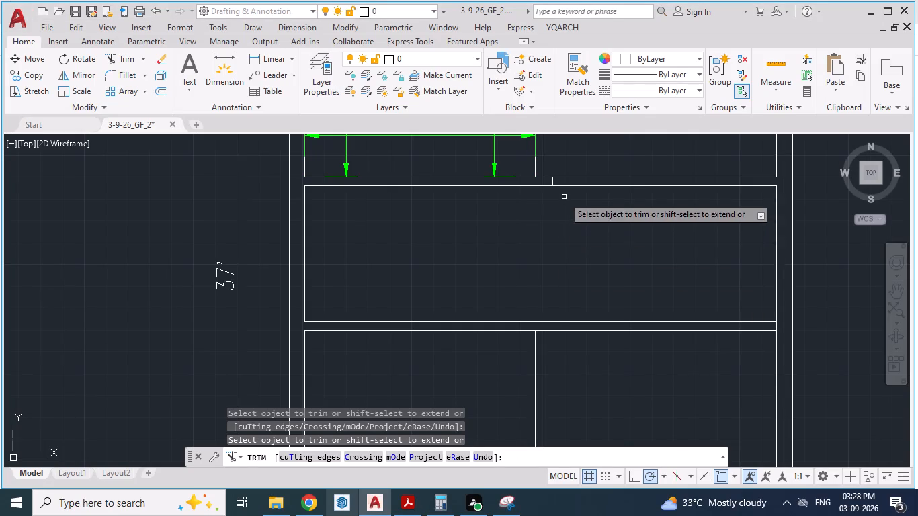
scroll(501, 219, "down", 1)
key("alt+Tab")
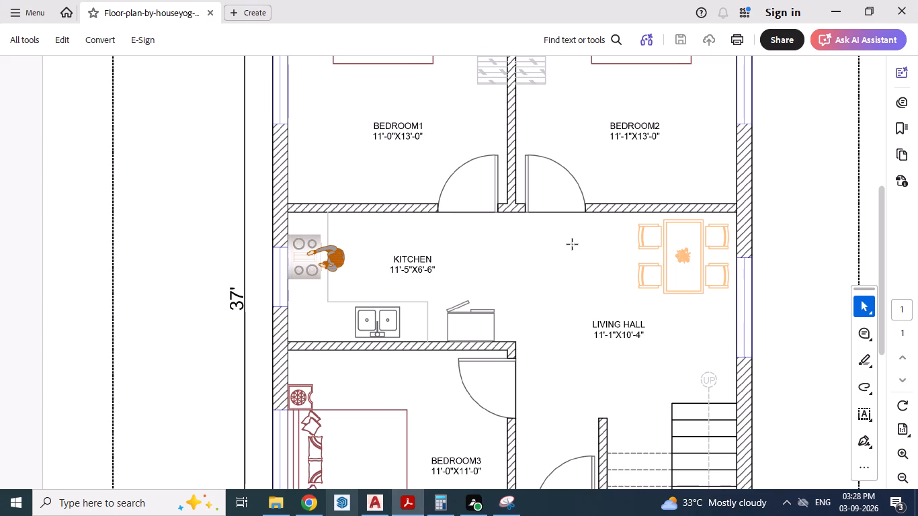
key("alt+Tab")
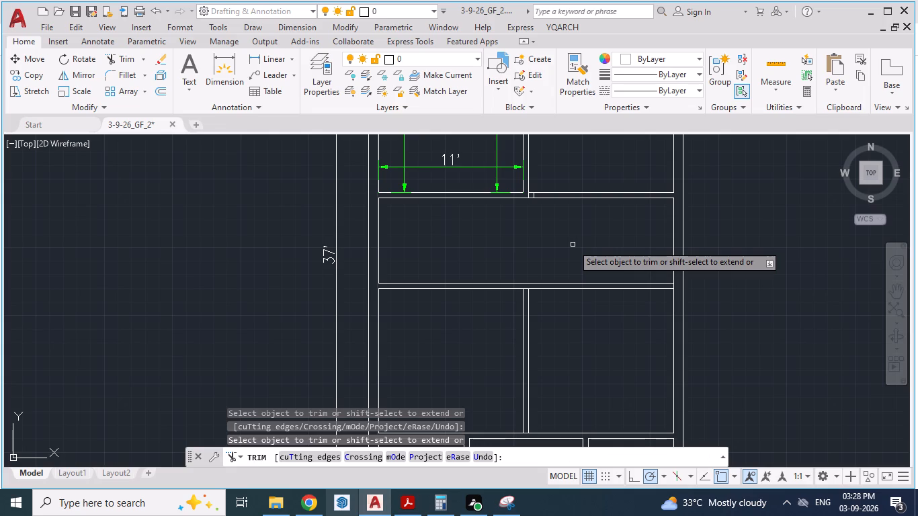
key("alt+Tab")
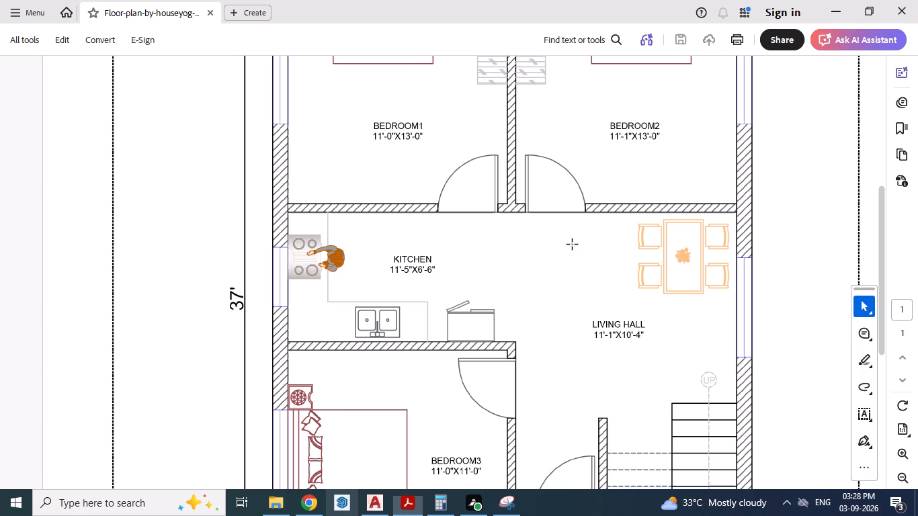
key("alt+Tab")
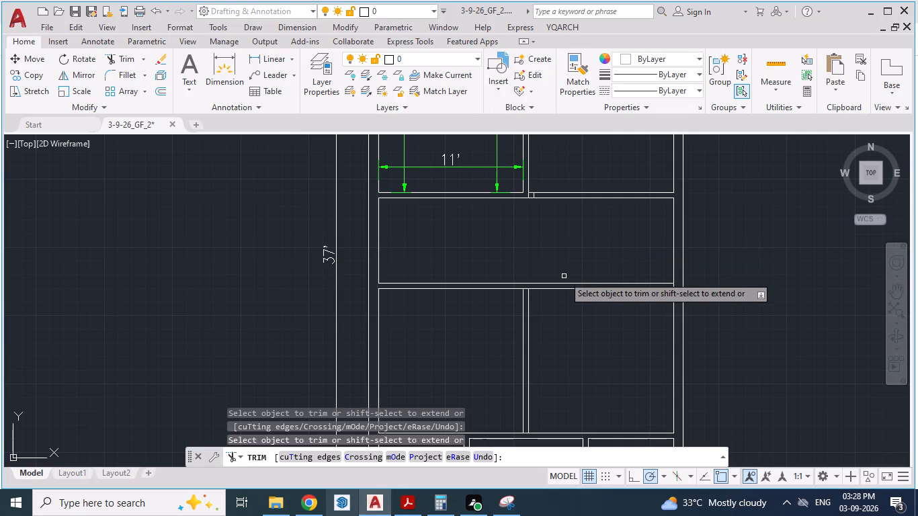
key("Escape")
key("Escape")
type("EX")
key("Return")
scroll(532, 299, "up", 3)
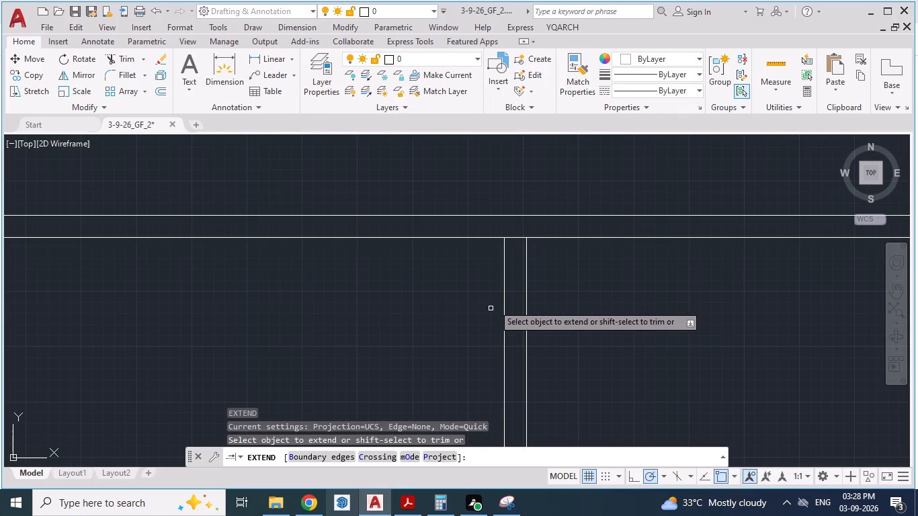
left_click(525, 273)
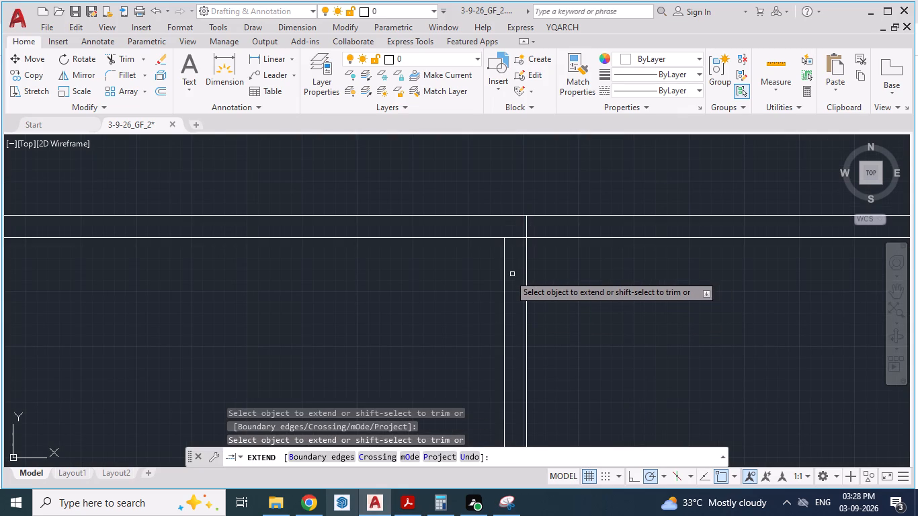
left_click(502, 277)
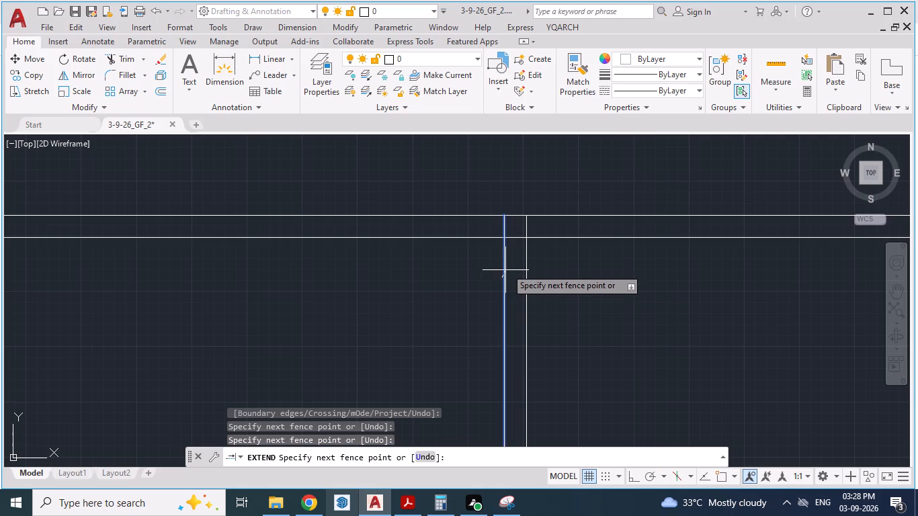
left_click(506, 268)
key("Escape")
key("Escape")
Trim both lines of the kitchen–bedroom 3 wall where they run past bedroom 3's partition wall into the living hall.
scroll(450, 325, "down", 2)
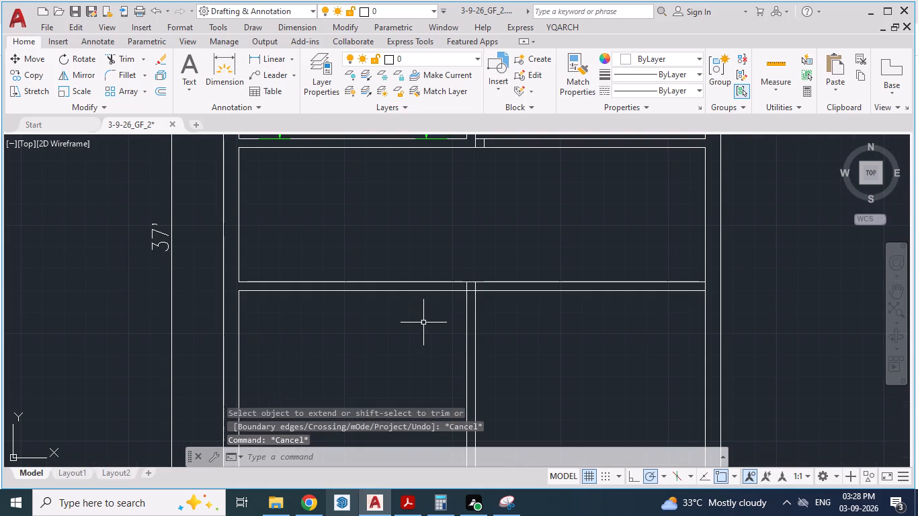
type("TR")
key("Return")
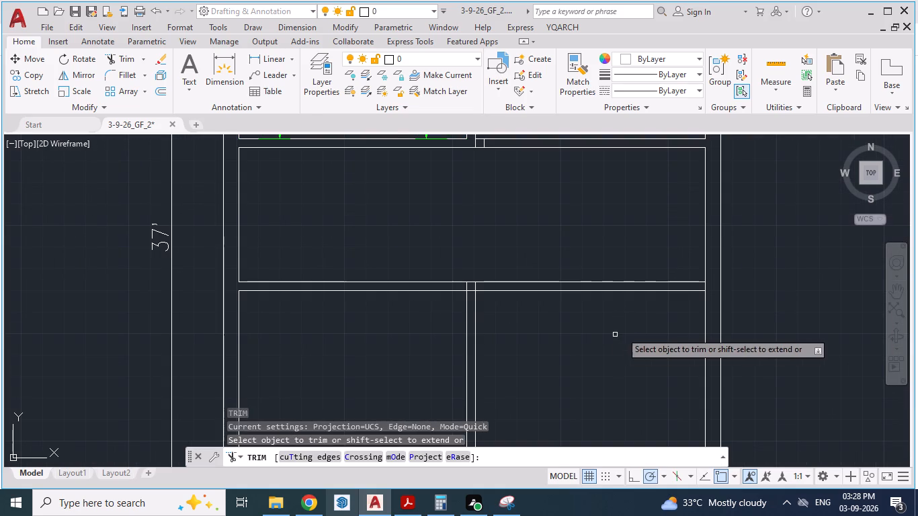
left_click(586, 281)
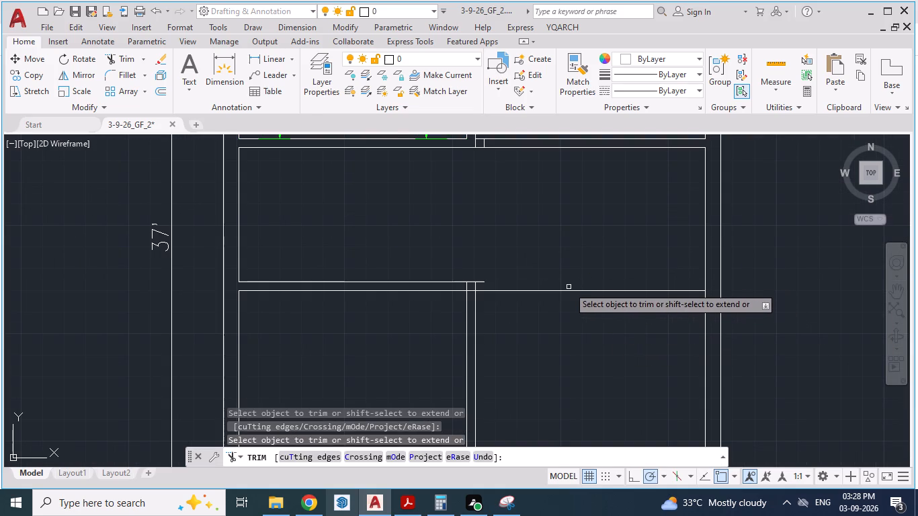
left_click(565, 292)
scroll(476, 282, "up", 2)
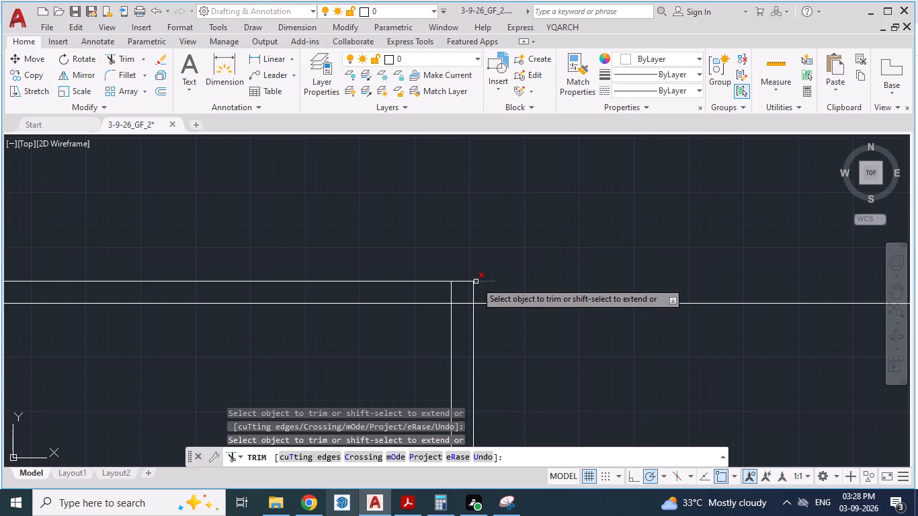
left_click(478, 281)
left_click(485, 302)
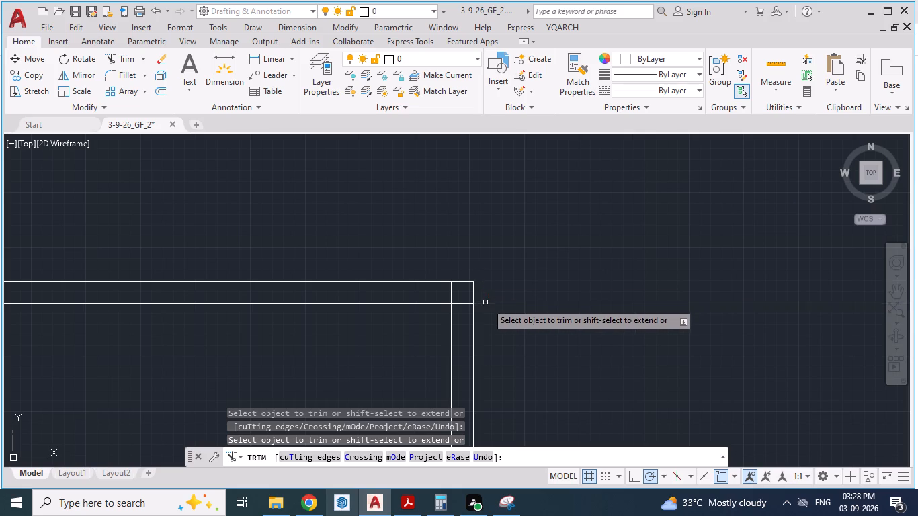
Following the PDF plan, offset the passage-side line of bedroom 3's partition wall 4'2" towards the staircase.
scroll(485, 285, "down", 5)
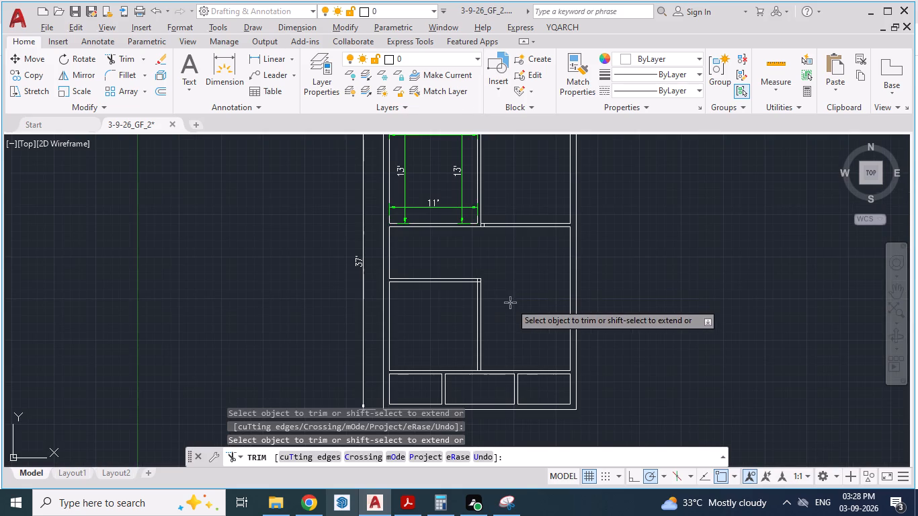
key("alt+Tab")
scroll(524, 280, "down", 4)
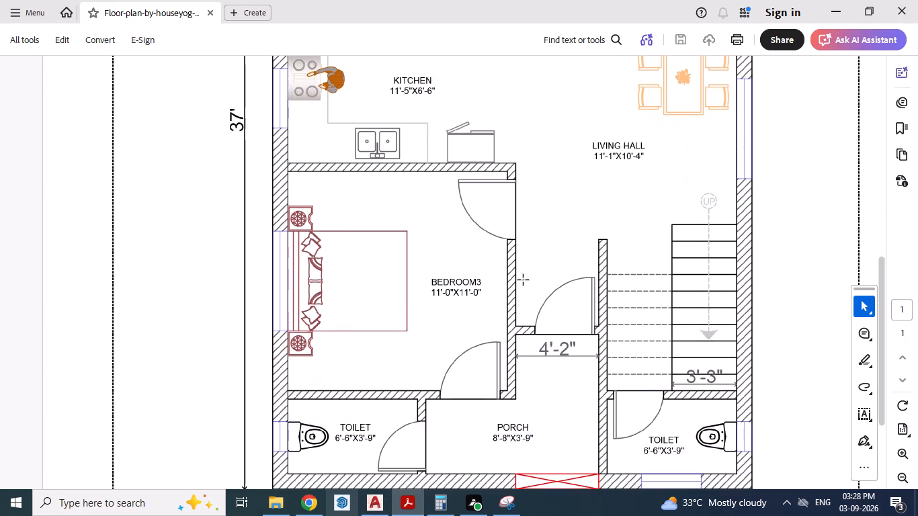
scroll(524, 280, "down", 1)
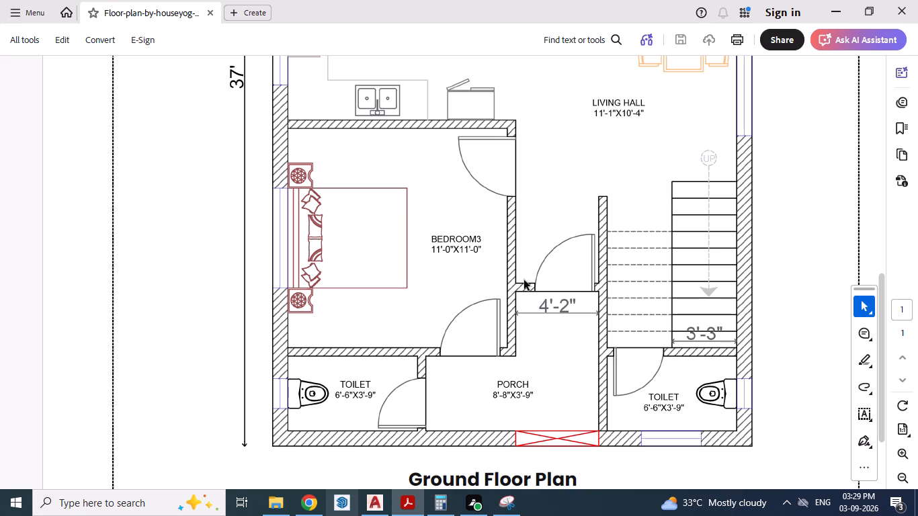
key("alt+Tab")
scroll(520, 294, "down", 1)
scroll(513, 308, "up", 2)
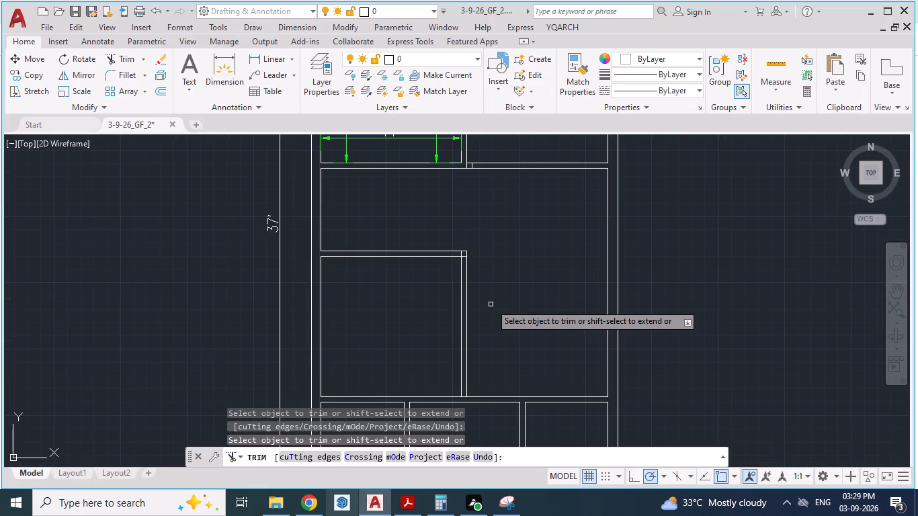
key("Escape")
key("Escape")
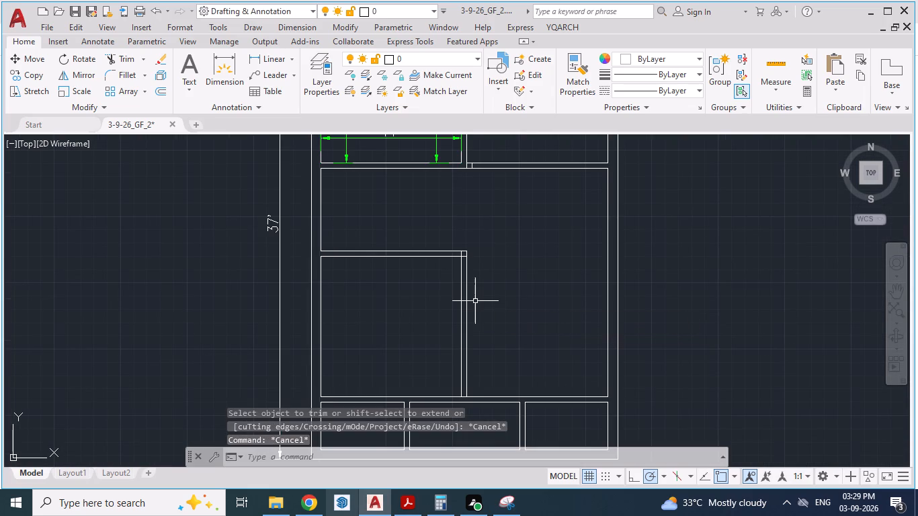
key("o")
key("Return")
type("4'2")
key("shift+quotedbl")
key("Return")
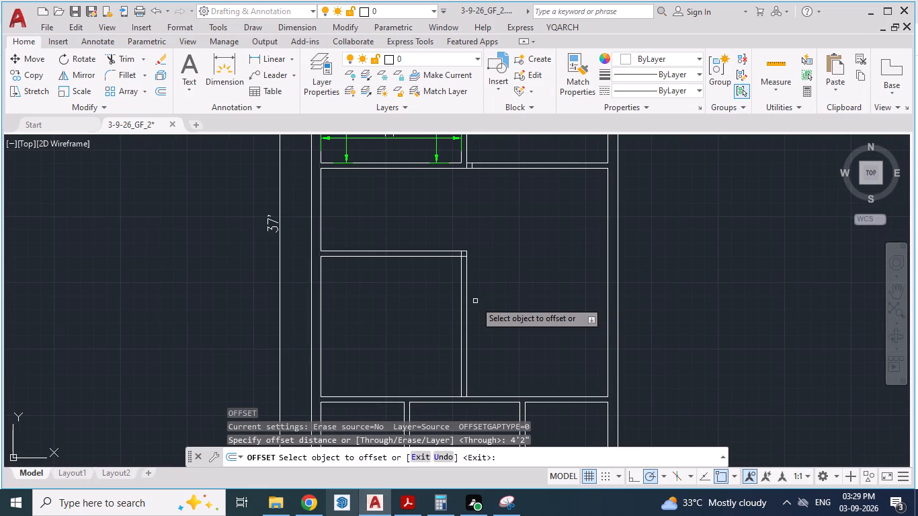
scroll(463, 304, "up", 1)
left_click(467, 309)
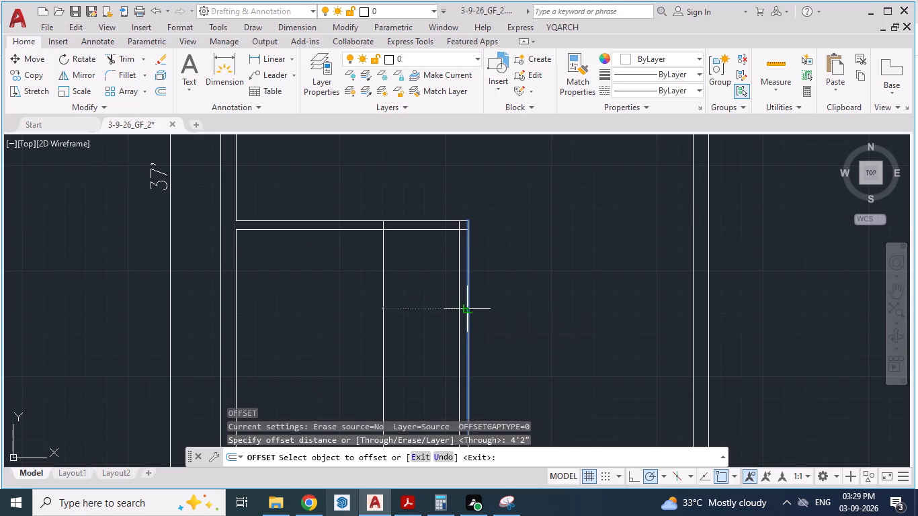
left_click(547, 315)
Offset the new passage line 5" towards the staircase for the wall thickness.
left_click(553, 318)
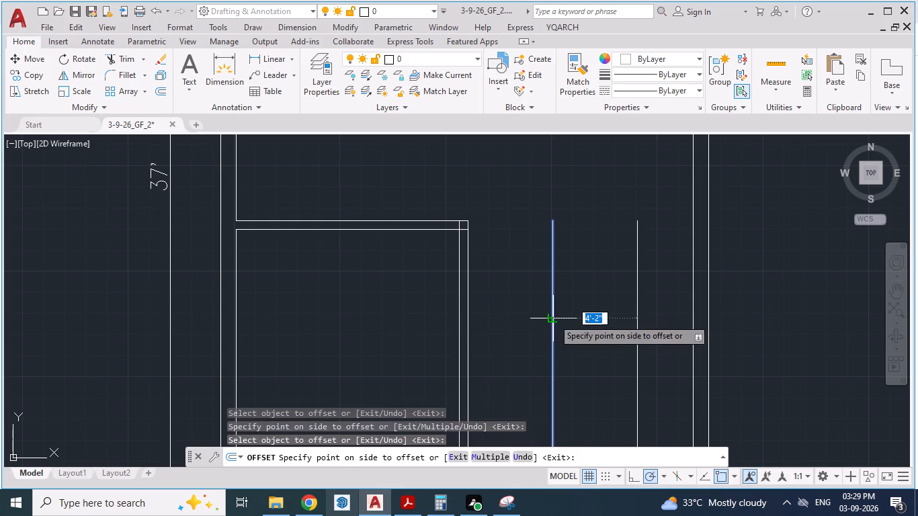
key("2")
key("BackSpace")
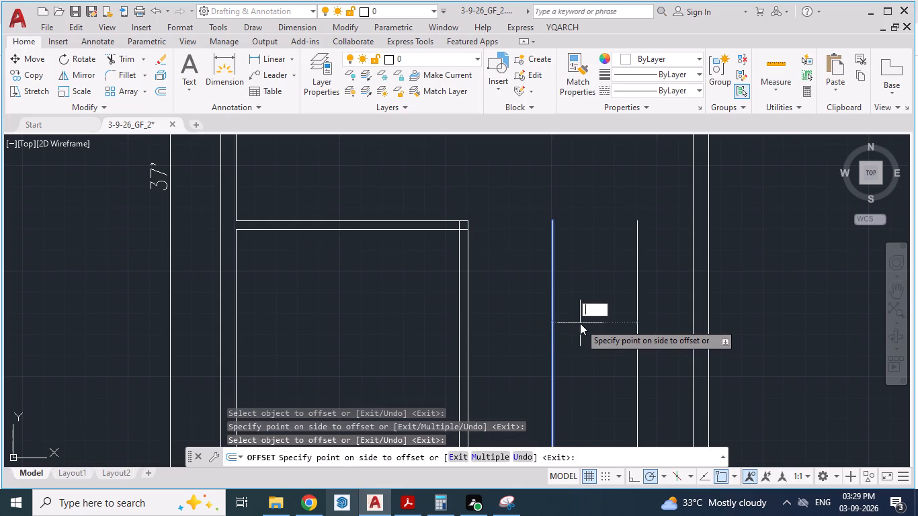
type("5\"")
key("Return")
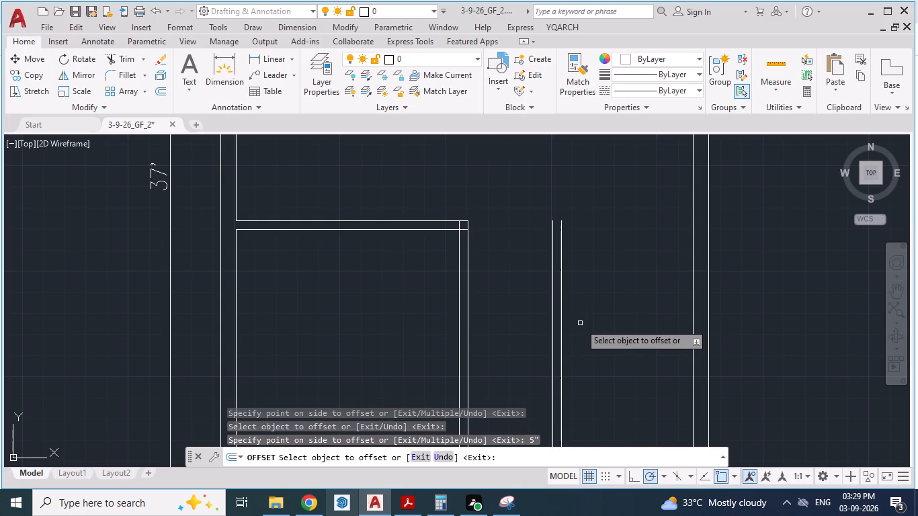
key("Return")
Following the PDF plan, offset the living hall's upper wall line 10'4" down towards the staircase.
scroll(498, 285, "down", 2)
key("alt+Tab")
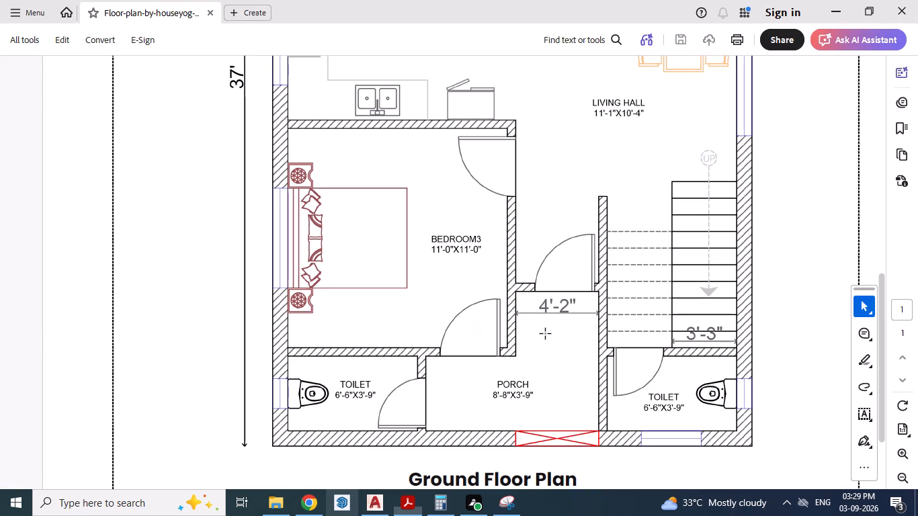
key("alt+Tab")
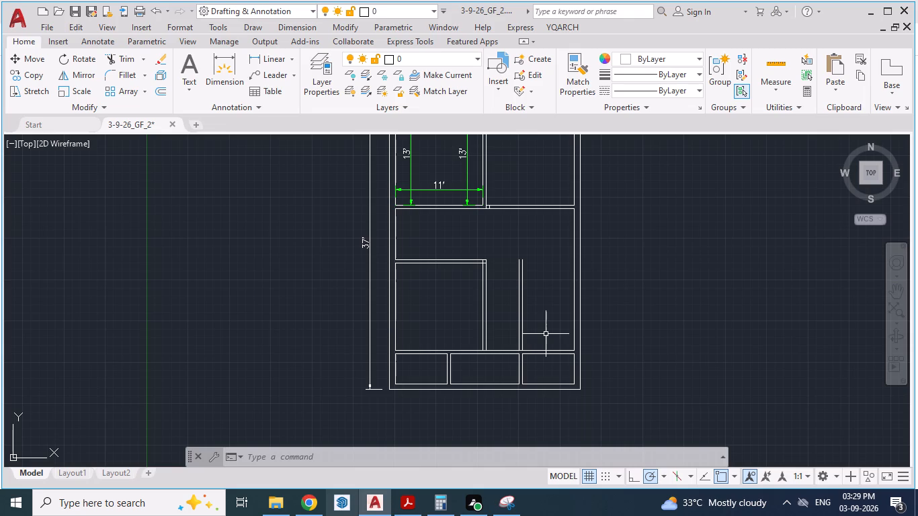
key("alt+Tab")
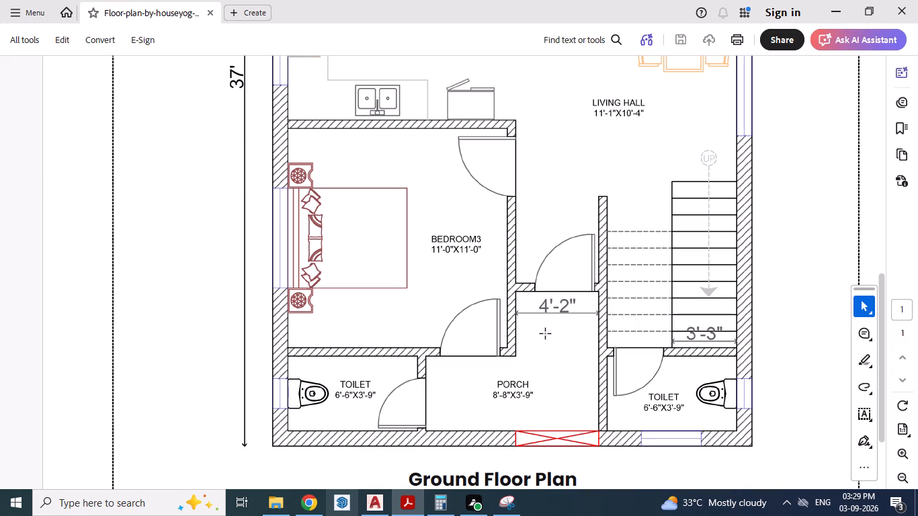
scroll(546, 334, "up", 3)
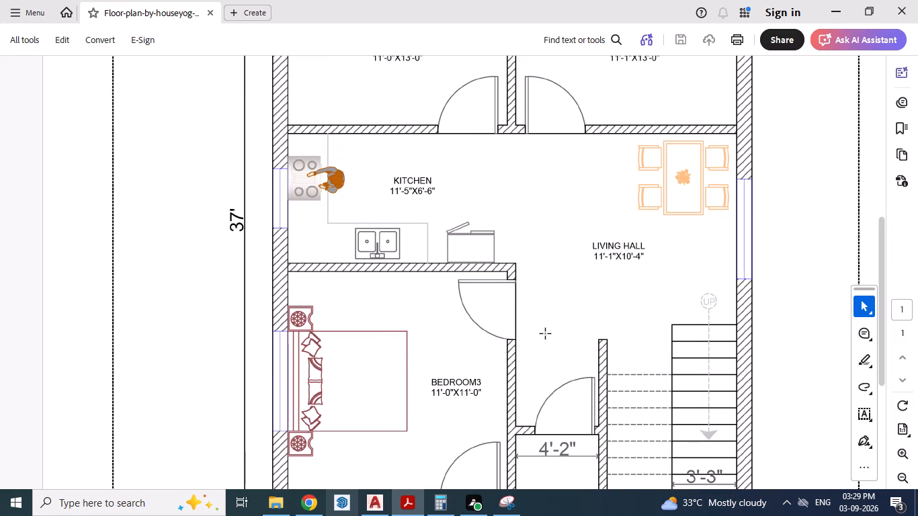
key("alt+Tab")
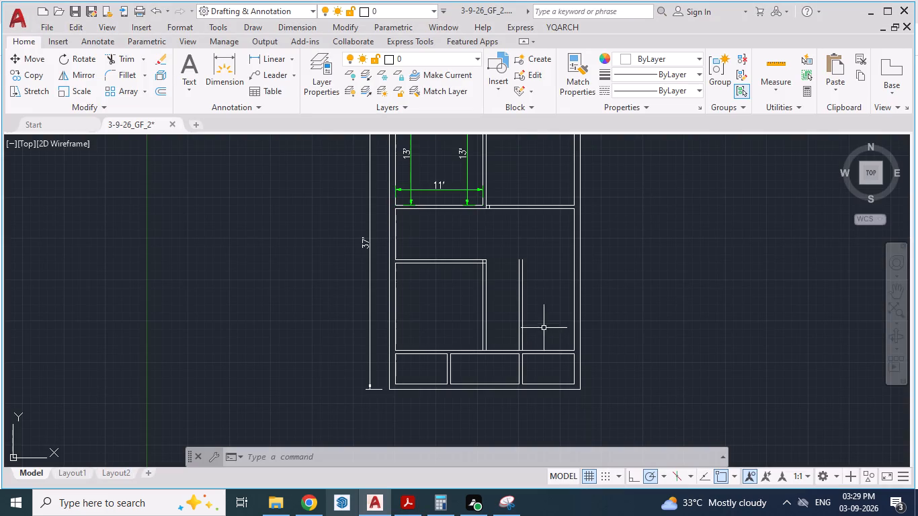
scroll(532, 228, "up", 1)
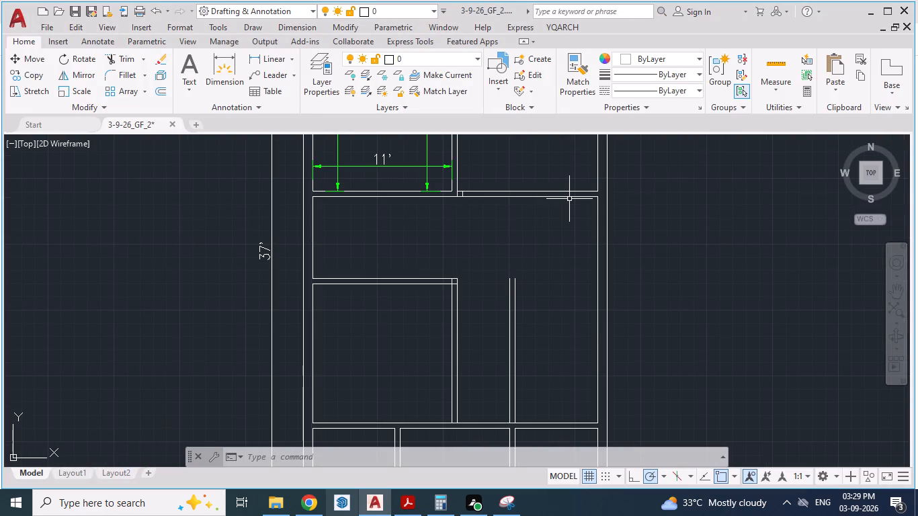
left_click(567, 196)
key("o")
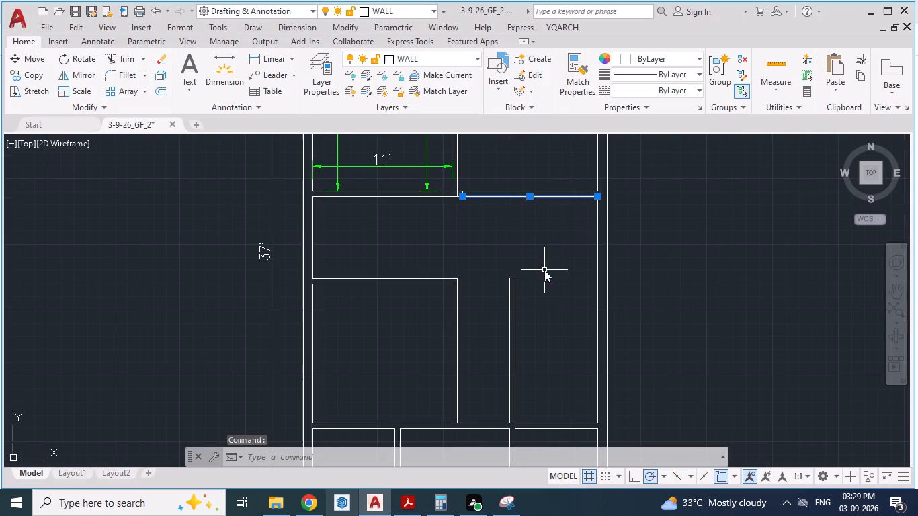
key("Return")
type("10")
type("'4\"")
key("Return")
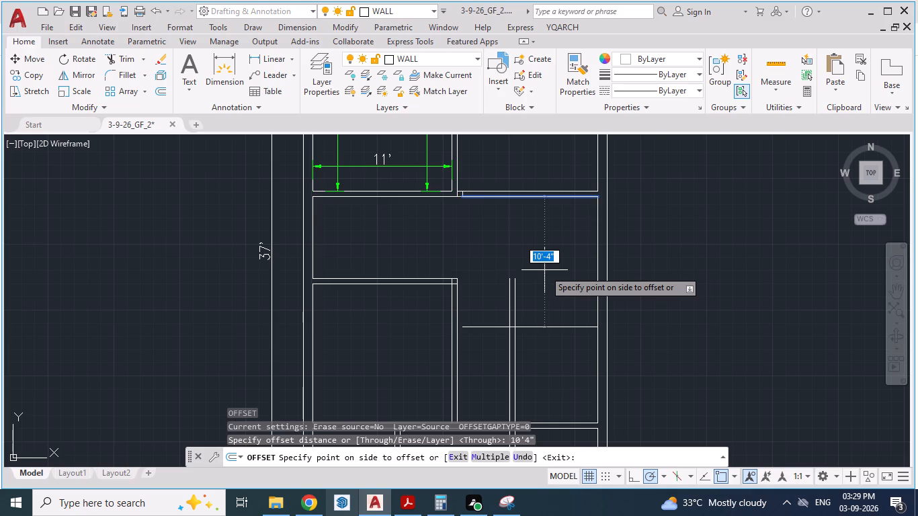
key("Return")
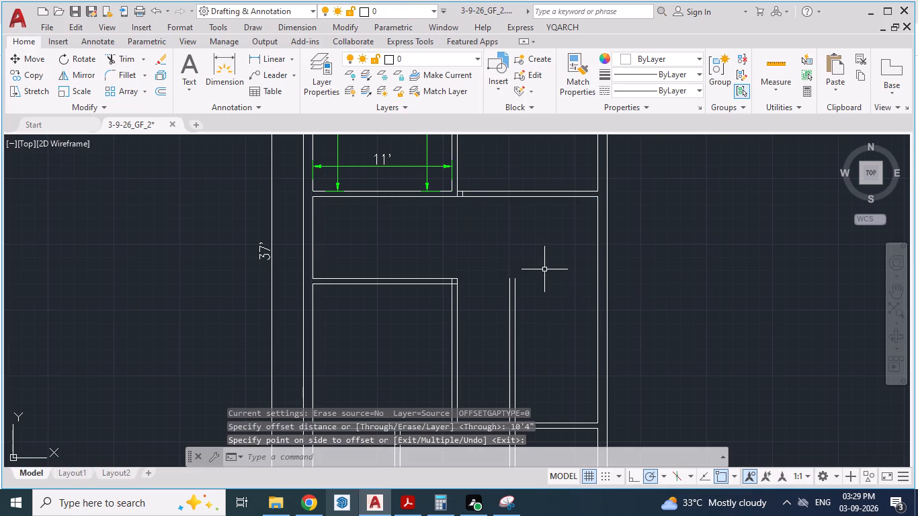
key("o")
key("Return")
key("Return")
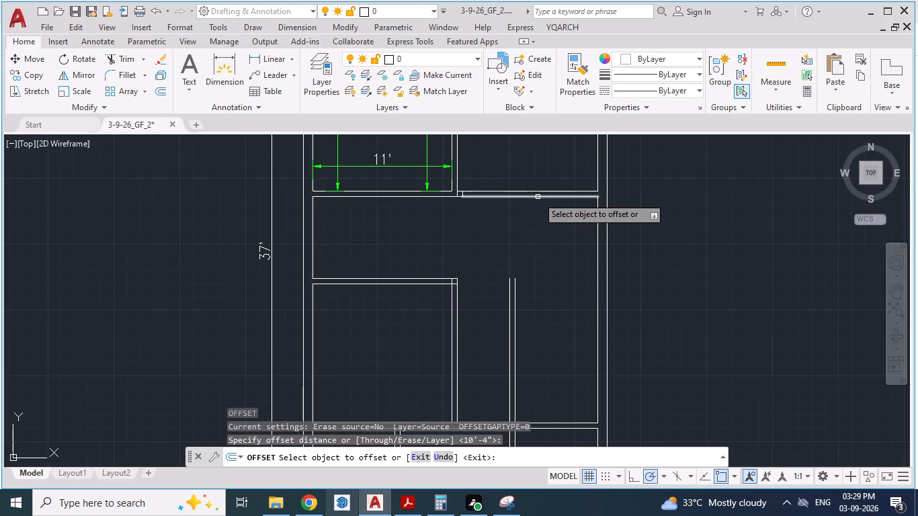
left_click(538, 197)
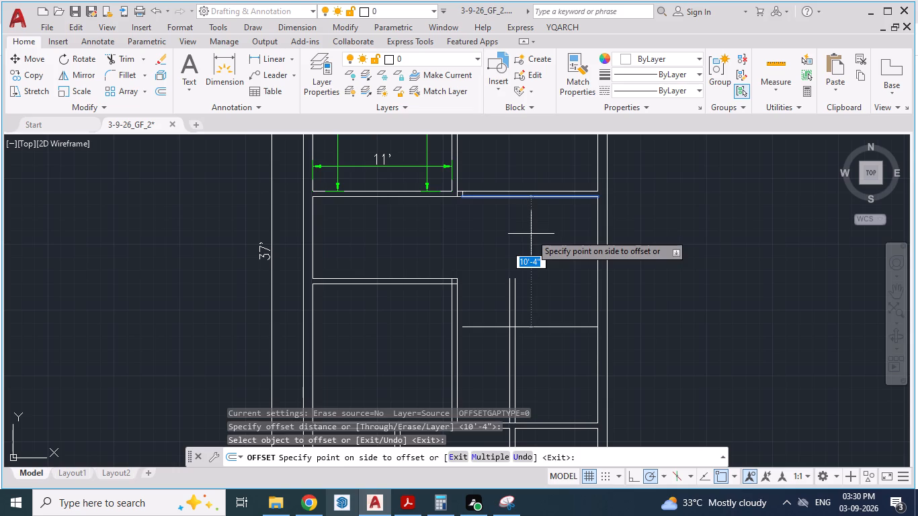
left_click(531, 234)
key("Return")
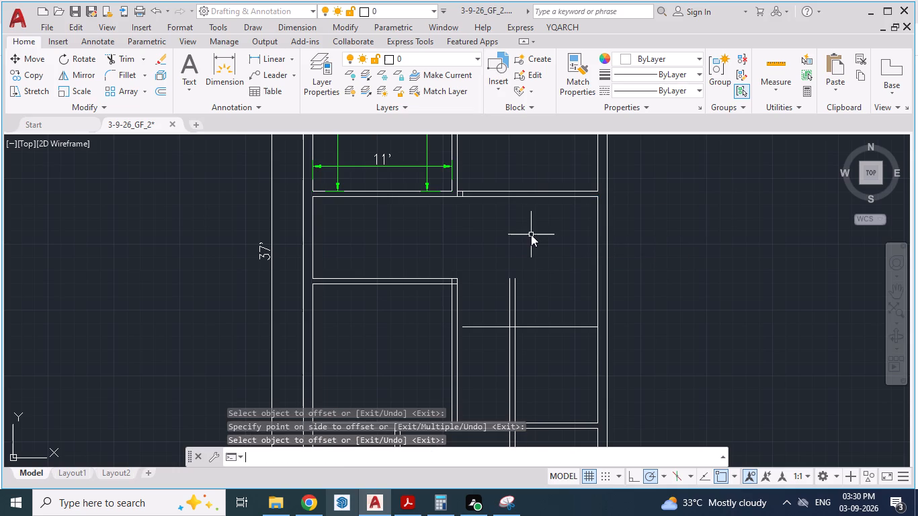
Following the PDF plan, trim the new line's part across the passage and both staircase wall lines above it.
scroll(480, 341, "up", 1)
scroll(454, 281, "down", 1)
key("alt+Tab")
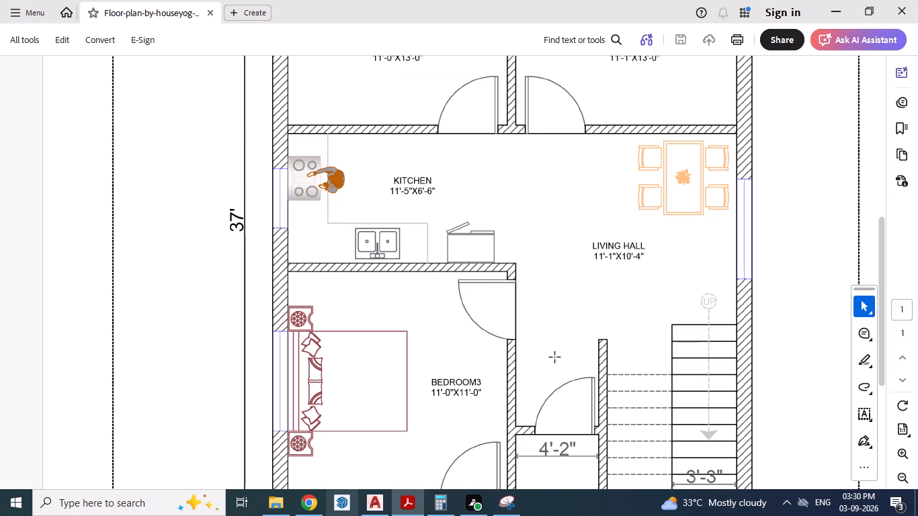
scroll(534, 272, "down", 3)
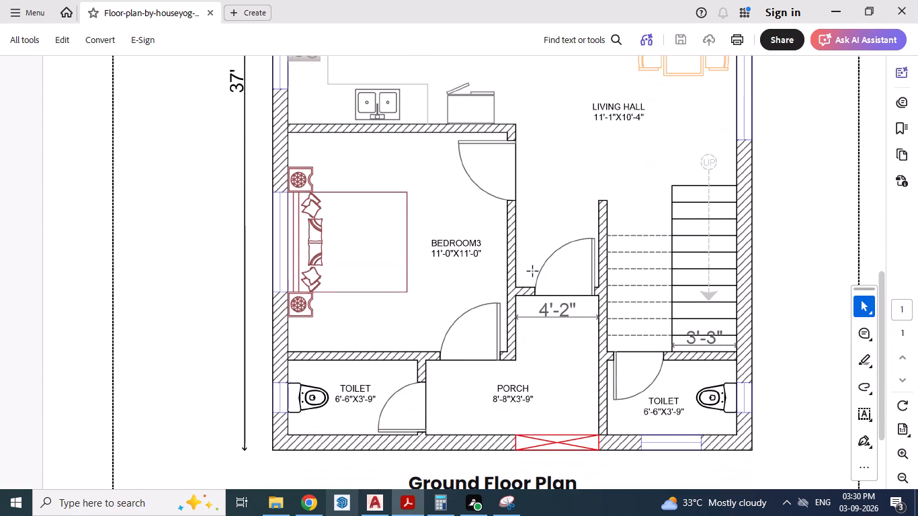
scroll(533, 271, "down", 2, "ctrl")
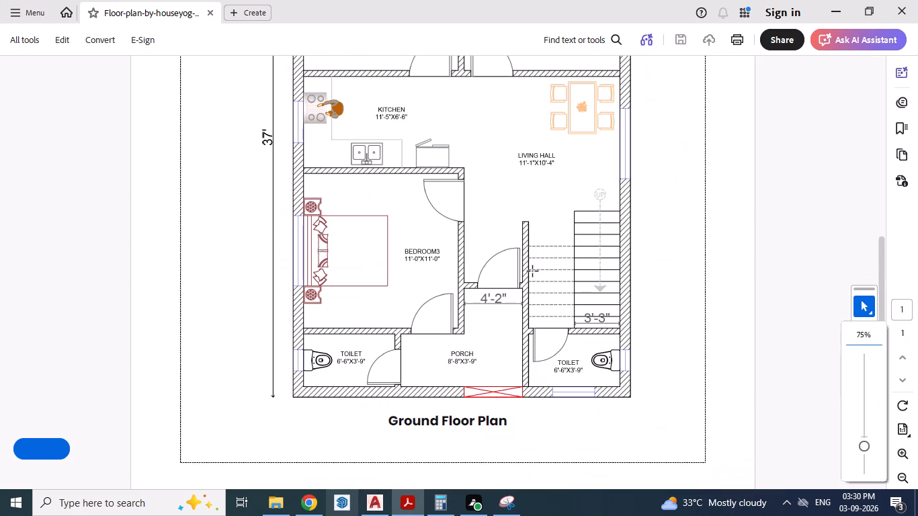
key("alt+Tab")
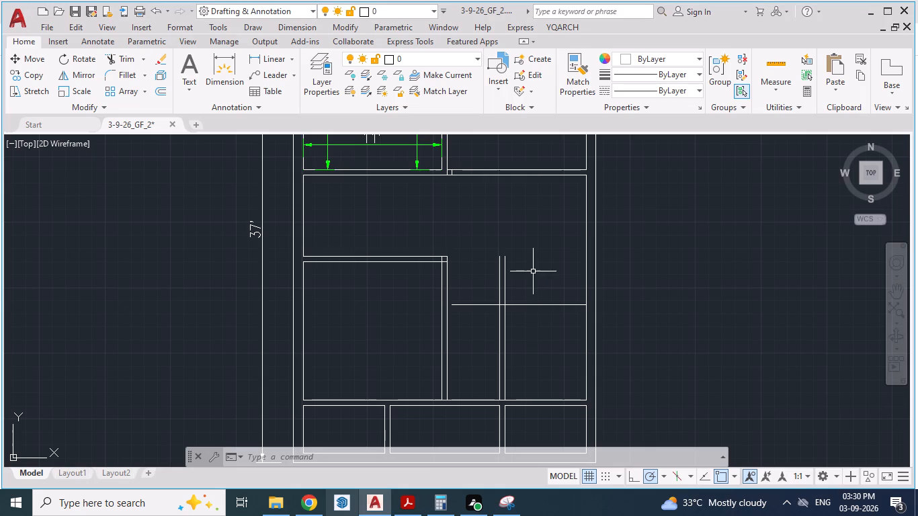
key("alt+Tab")
key("alt+Tab")
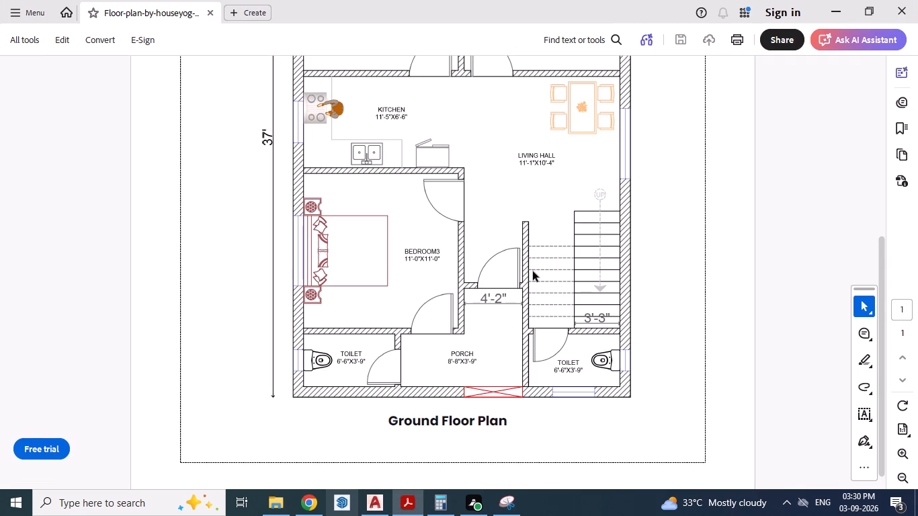
type("TR")
key("Return")
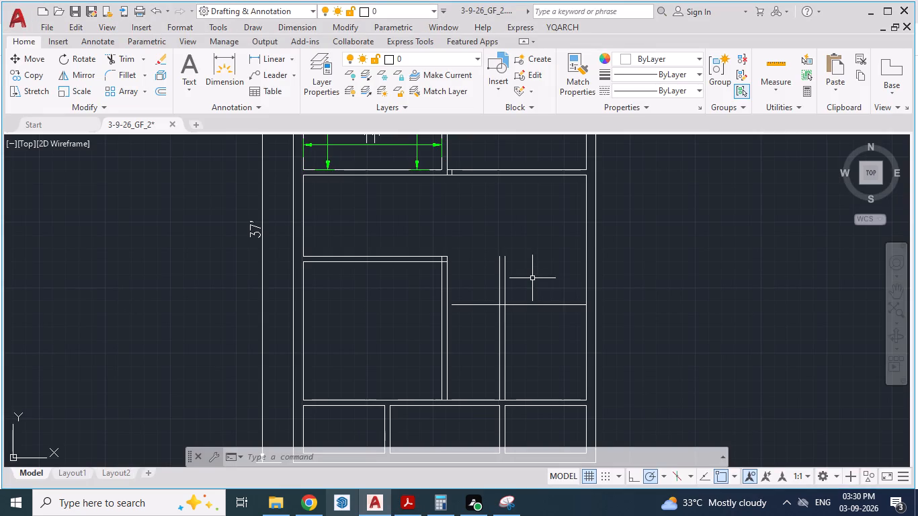
left_click(460, 307)
left_click_drag(489, 273, 524, 269)
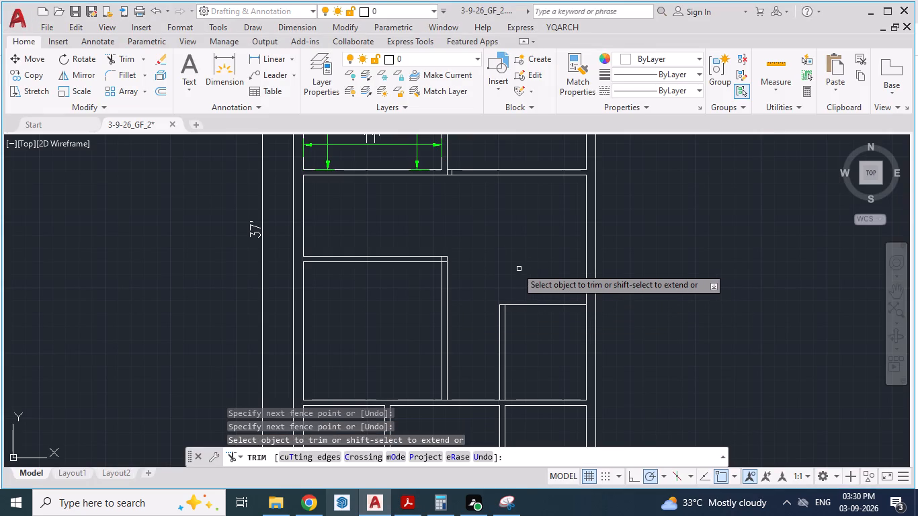
key("alt+Tab")
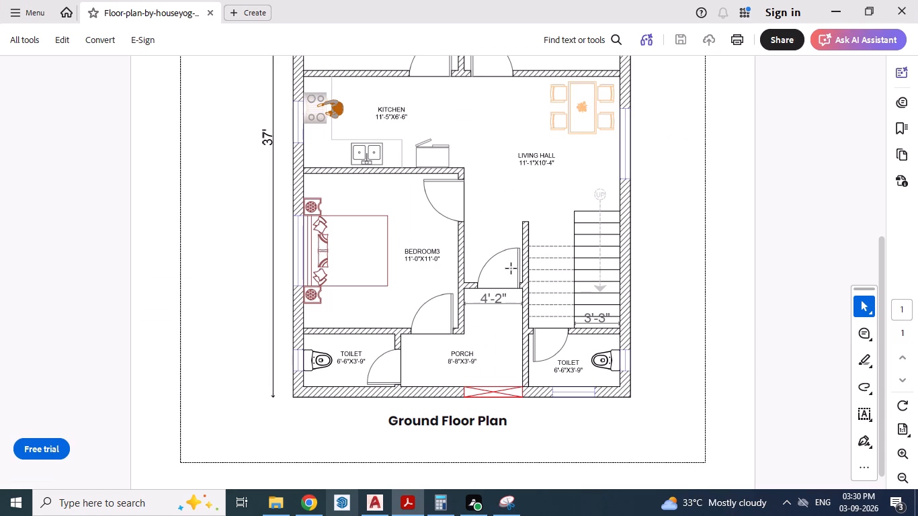
key("alt+Tab")
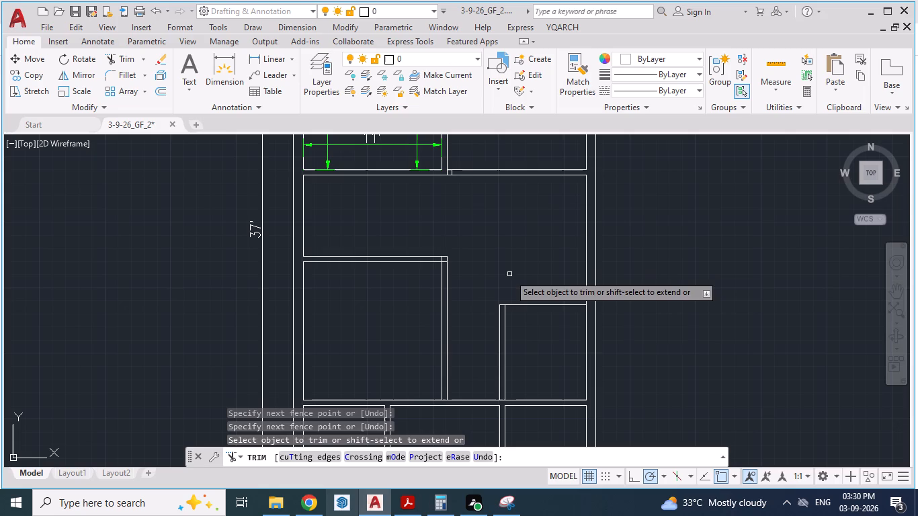
key("Escape")
Following the PDF plan, offset the inner line of the outer wall beside the staircase 3'3" inward for the stair flight.
scroll(533, 331, "down", 1)
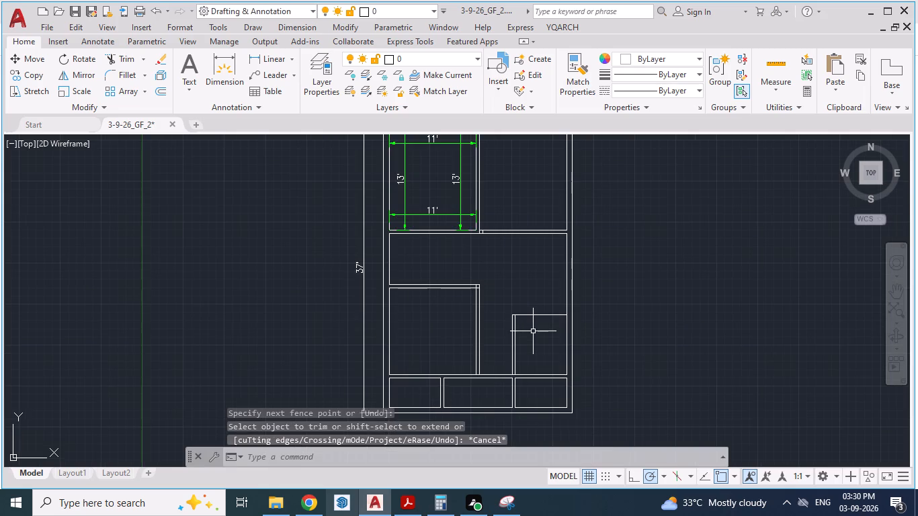
scroll(531, 361, "up", 1)
key("alt+Tab")
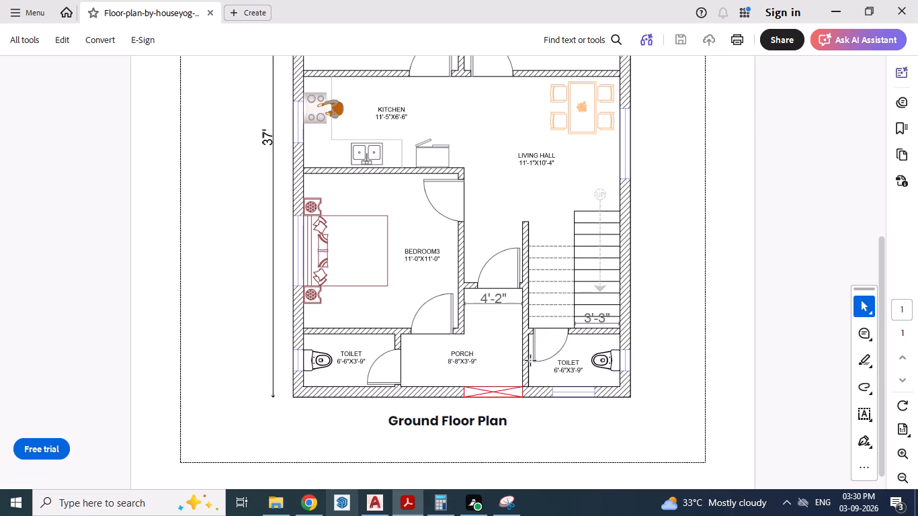
key("alt+Tab")
scroll(563, 353, "up", 1)
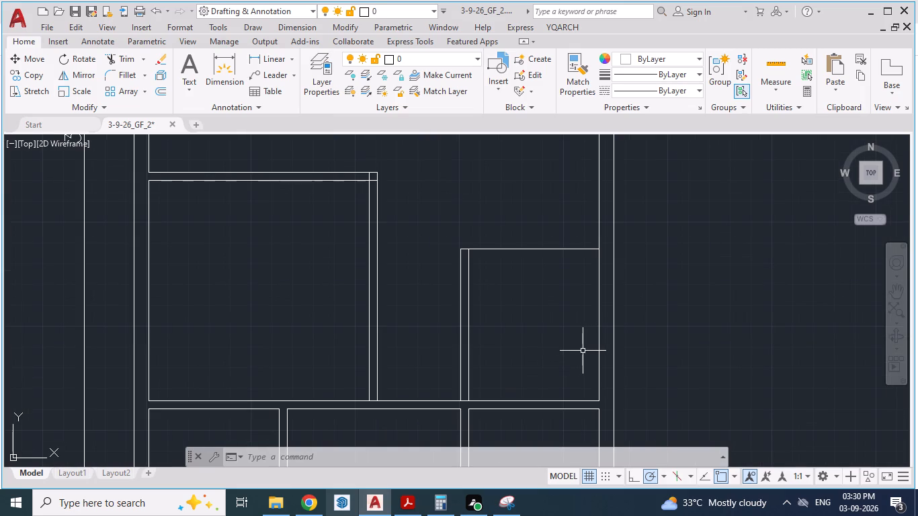
left_click(598, 349)
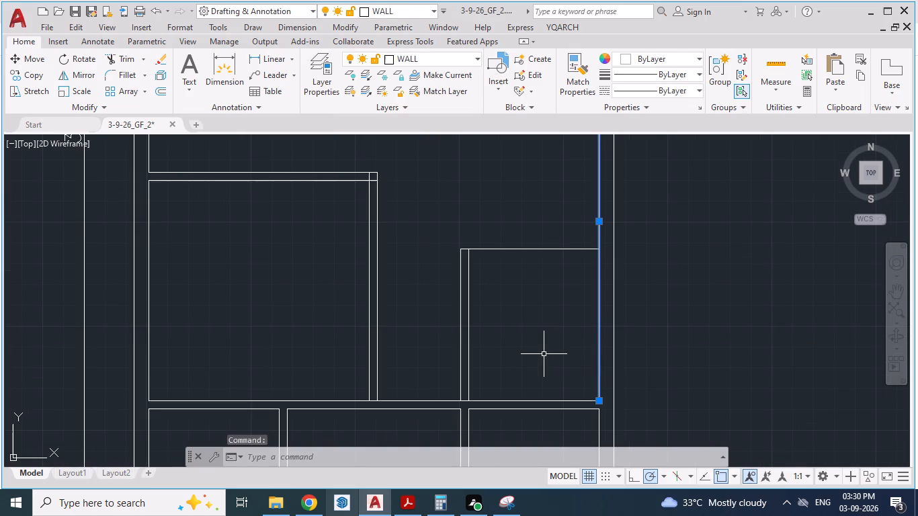
scroll(606, 326, "down", 2)
scroll(606, 329, "up", 1)
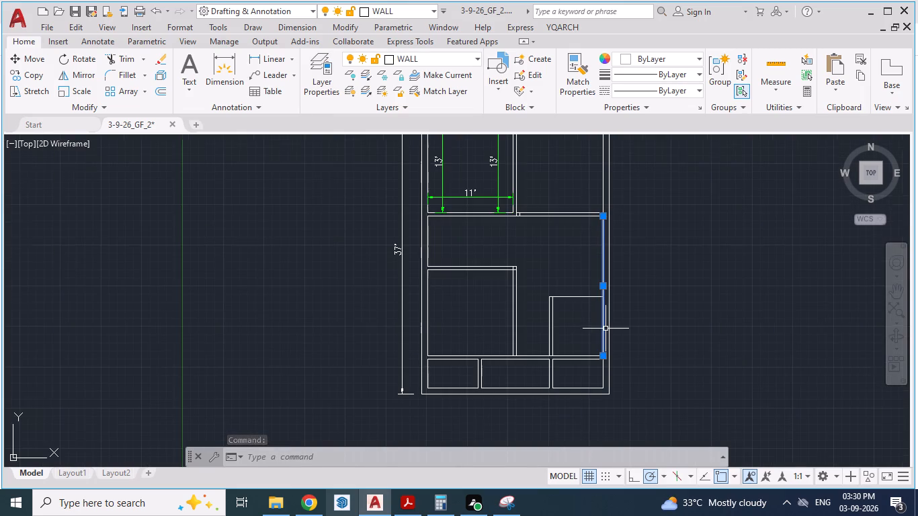
key("o")
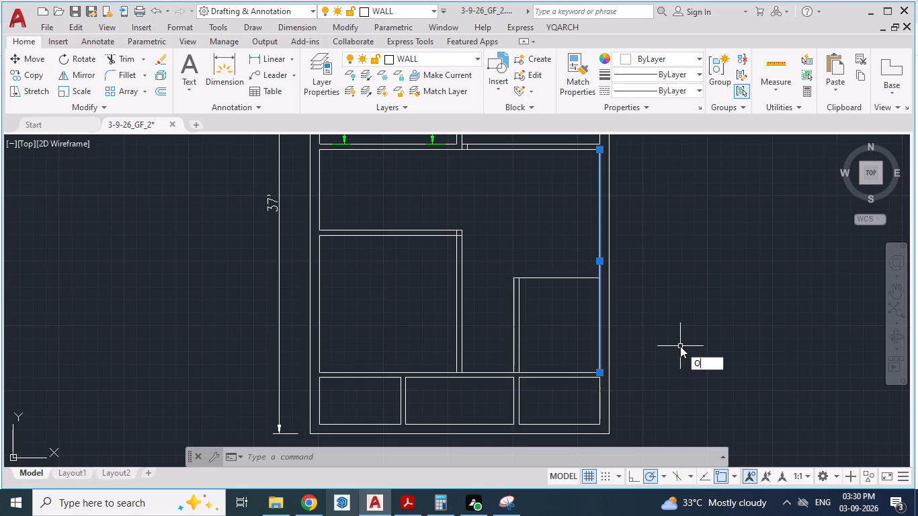
key("Return")
type("3'3\"")
key("Return")
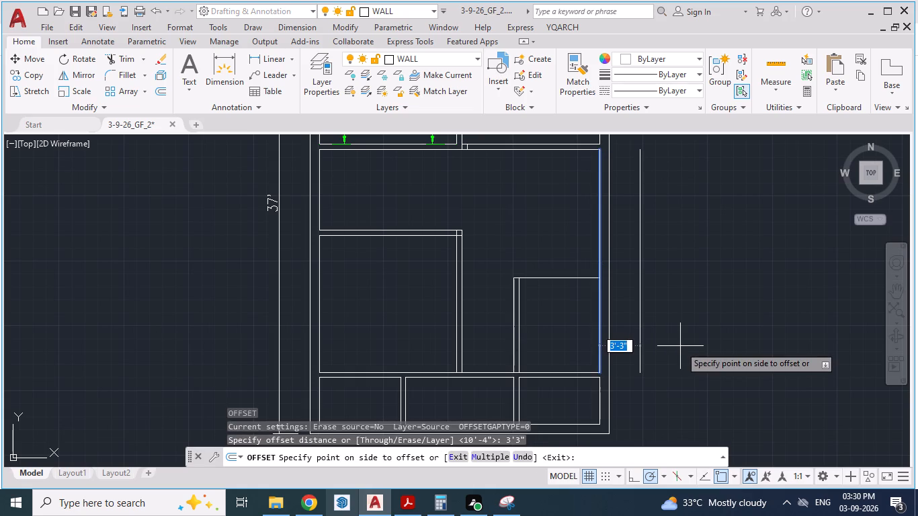
left_click(557, 345)
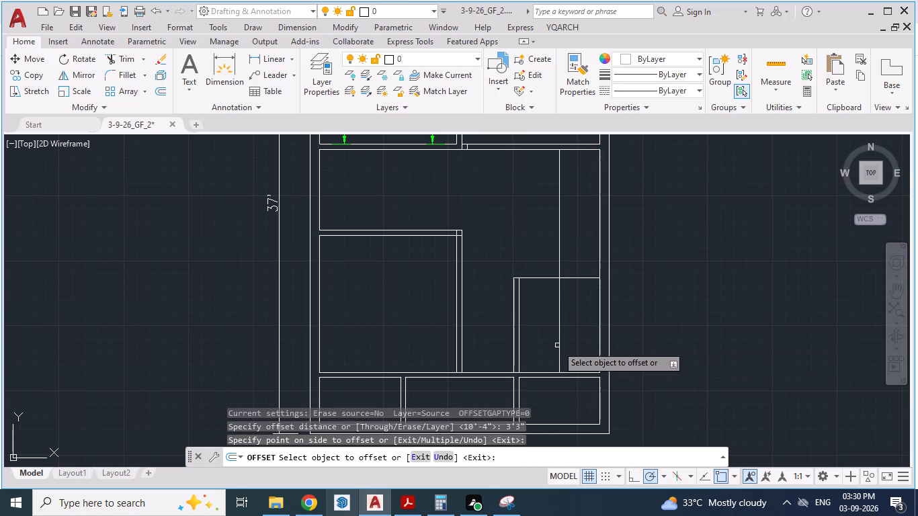
key("Return")
Trim the stair flight line where it runs past the staircase's top line into the living hall, and compare with the PDF plan.
type("TR")
key("Return")
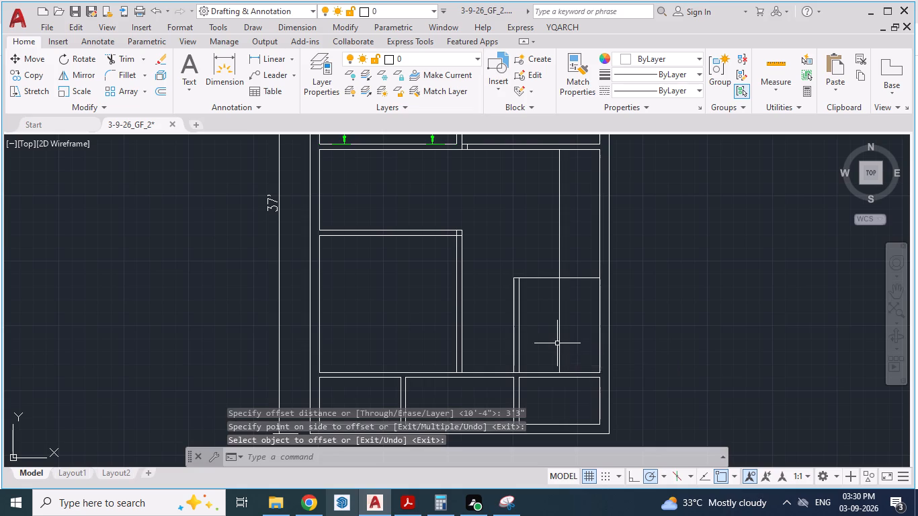
left_click(559, 247)
scroll(552, 251, "down", 1)
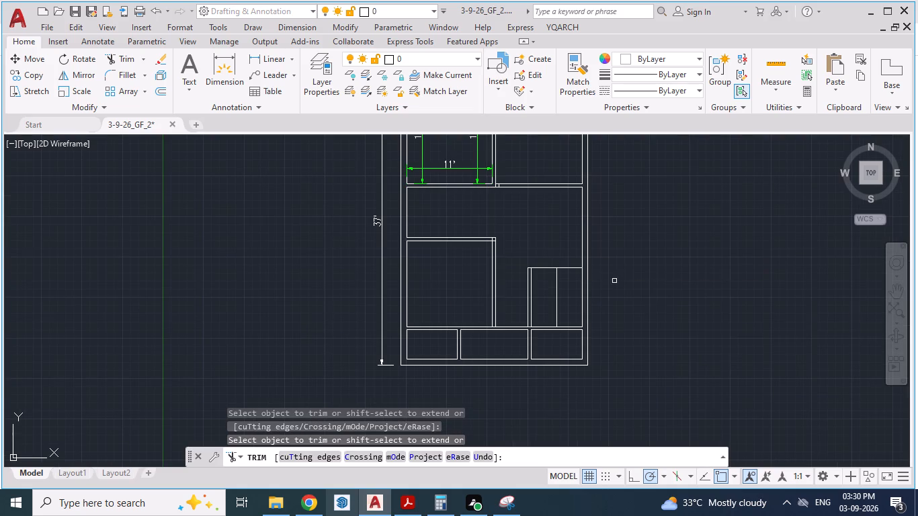
key("alt+Tab")
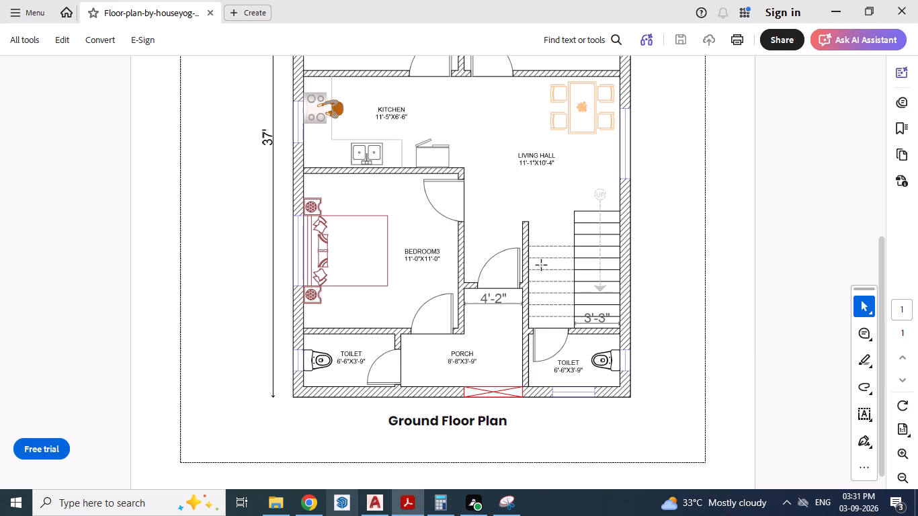
key("alt+Tab")
scroll(569, 322, "up", 2, "alt")
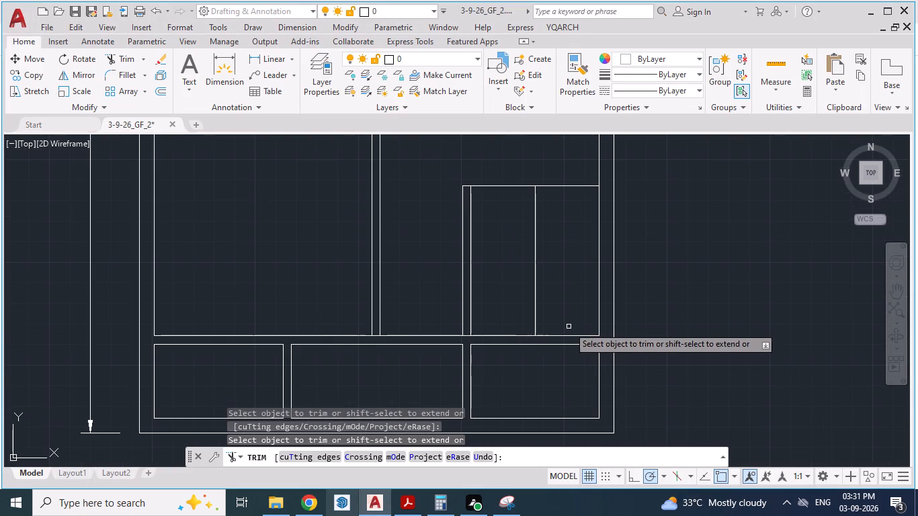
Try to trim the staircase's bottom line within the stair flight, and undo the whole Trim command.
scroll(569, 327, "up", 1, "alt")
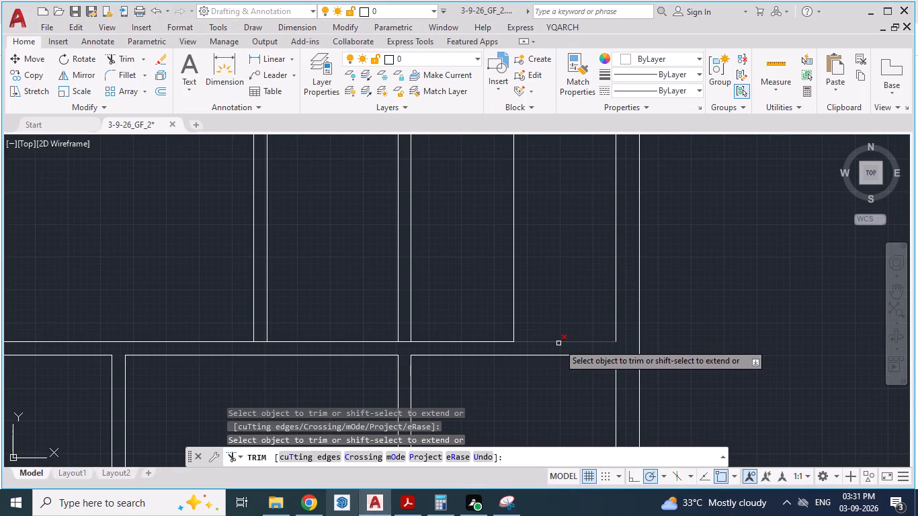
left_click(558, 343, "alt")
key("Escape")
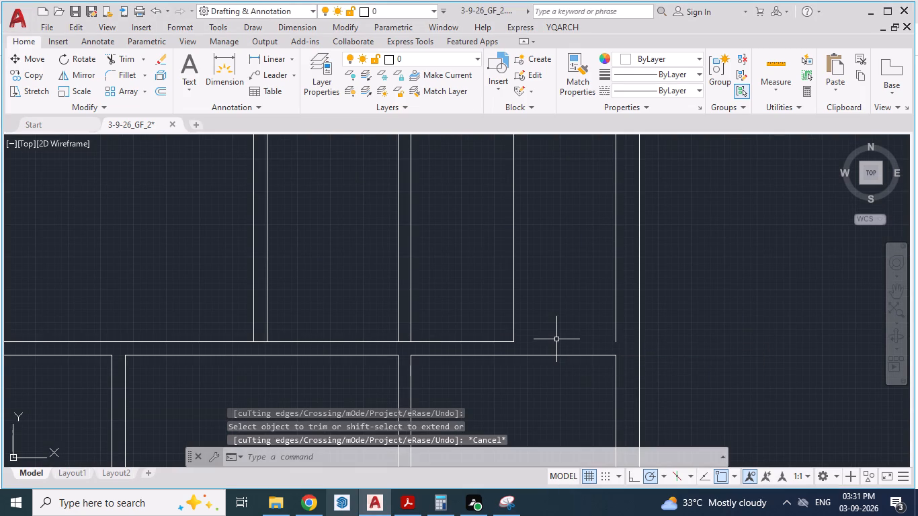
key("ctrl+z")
Trim the horizontal line crossing the thickness of the wall between passage and staircase, and compare with the PDF plan.
scroll(531, 392, "up", 2)
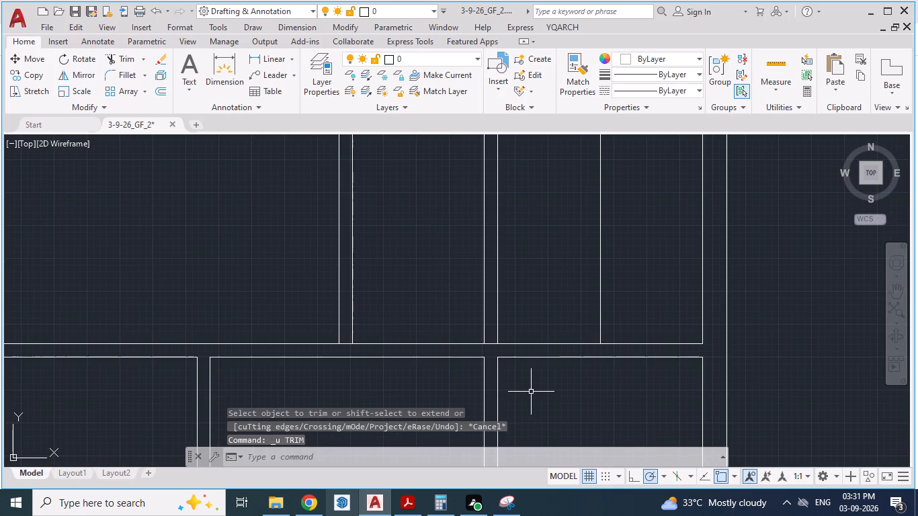
type("TR")
key("Return")
scroll(498, 347, "up", 1)
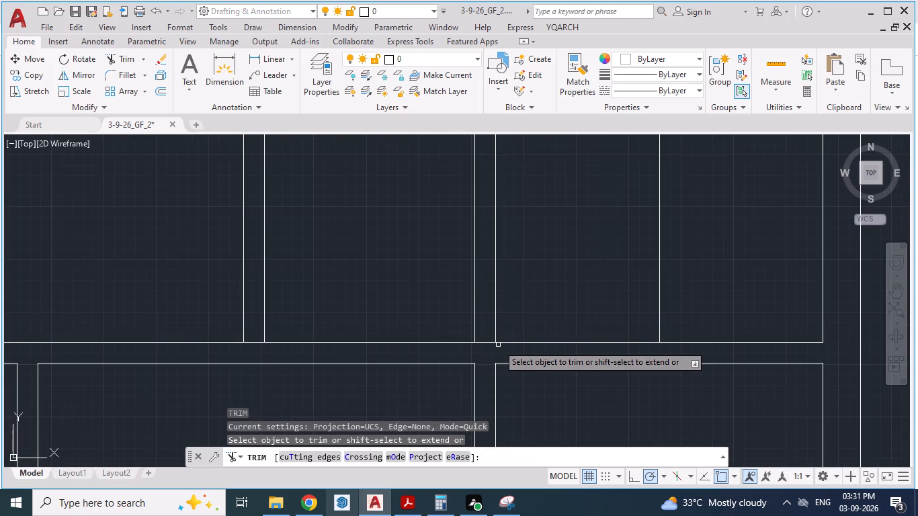
left_click(485, 343)
scroll(482, 344, "down", 1)
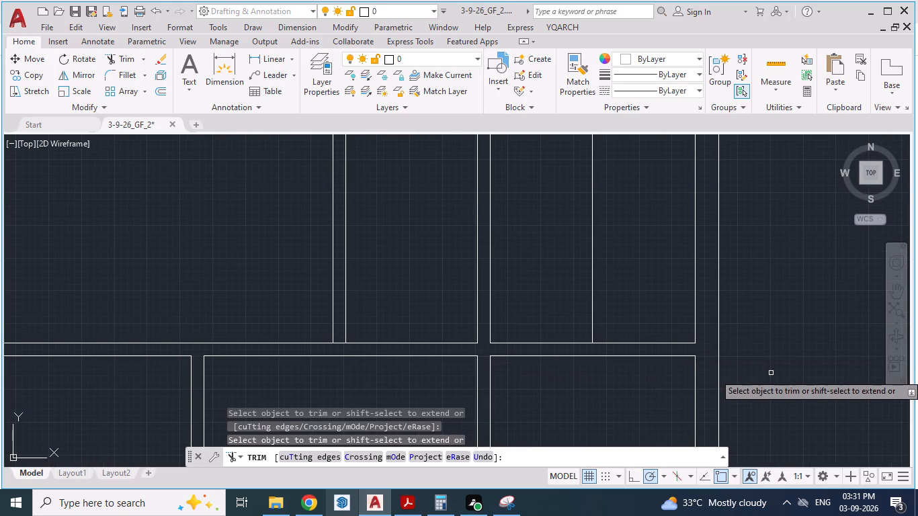
key("alt+Tab")
key("alt+Tab")
Trim the horizontal line crossing the thickness of the wall between Bedroom3 and passage, and check against the PDF plan.
scroll(769, 370, "down", 1)
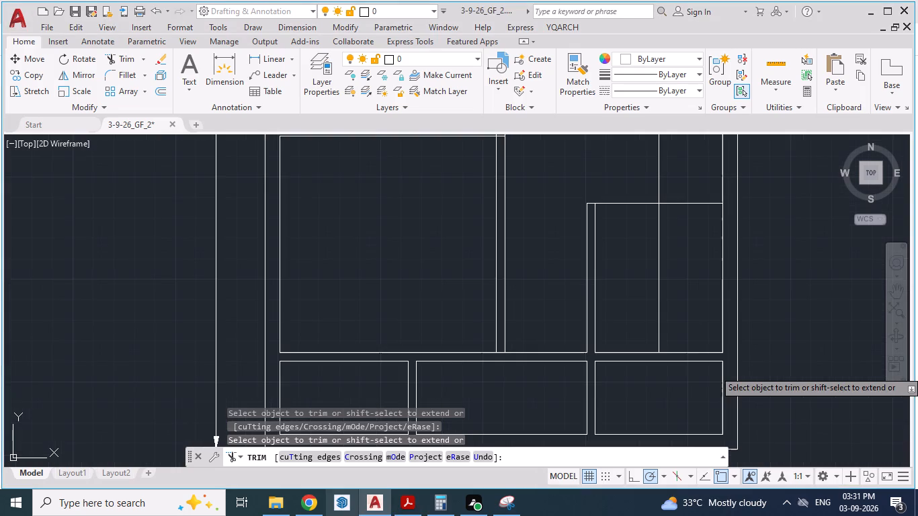
scroll(769, 370, "down", 1)
scroll(769, 377, "up", 2)
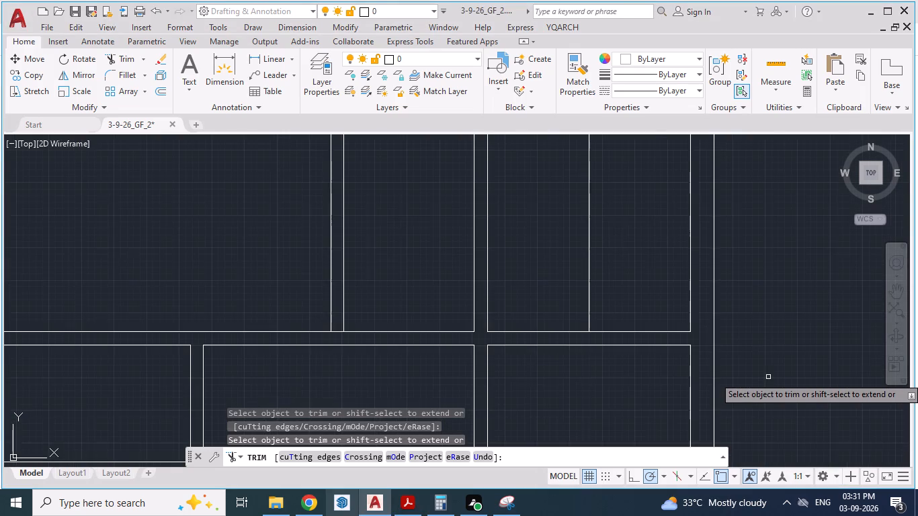
scroll(766, 377, "down", 1)
scroll(474, 349, "up", 2)
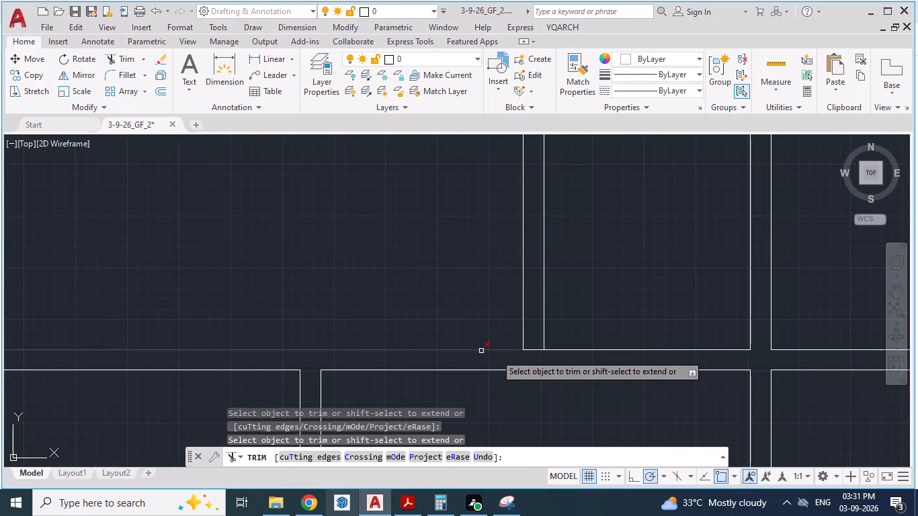
left_click(533, 349)
scroll(415, 373, "down", 3)
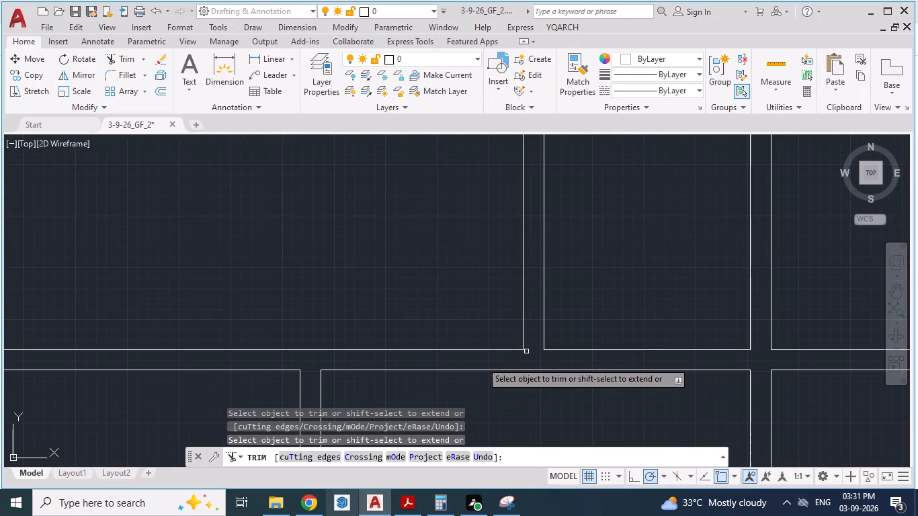
key("alt+Tab")
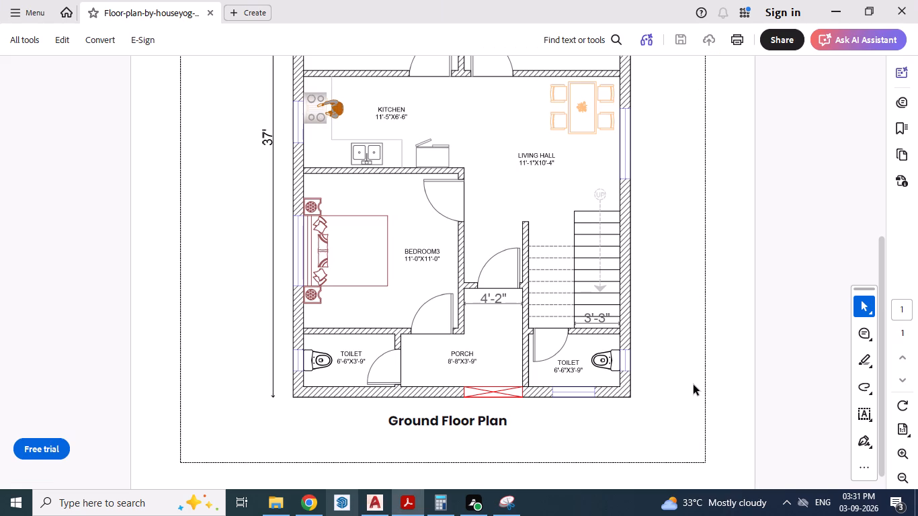
key("alt+Tab")
key("alt+Tab")
key("alt+Tab")
key("Escape")
key("Escape")
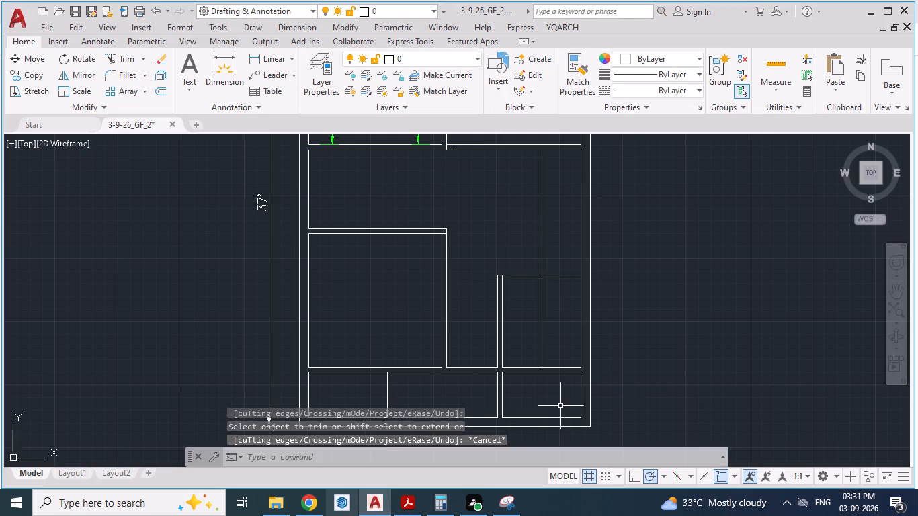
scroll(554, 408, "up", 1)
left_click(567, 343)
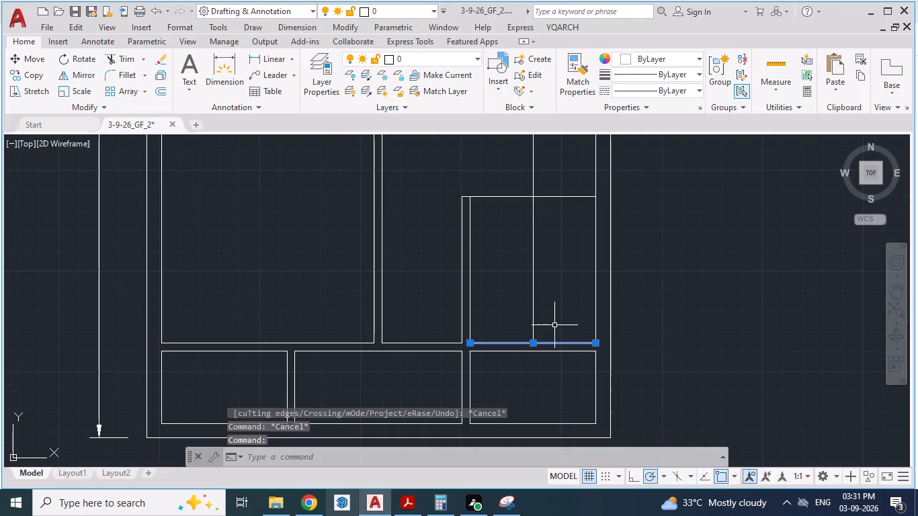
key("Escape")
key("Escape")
Trim the staircase's bottom line between the stair flight line and the outer wall's inner line.
type("TR")
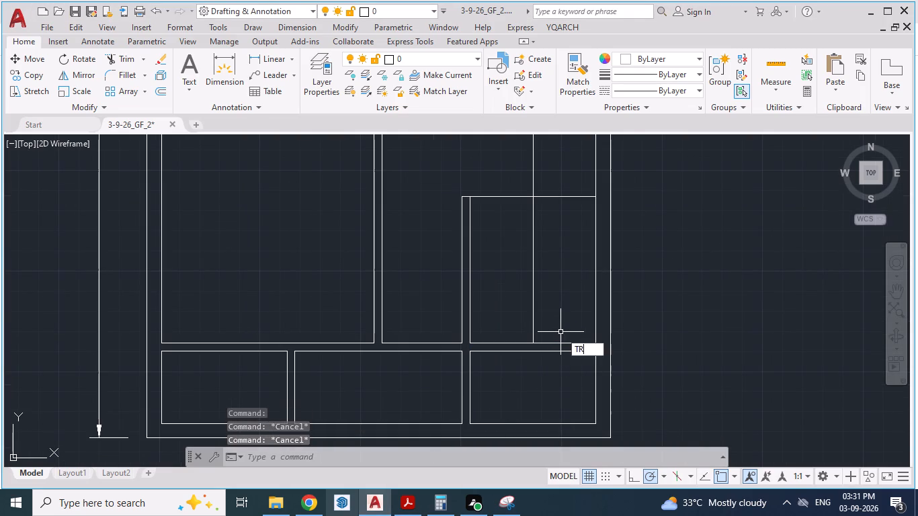
key("Return")
left_click(558, 342)
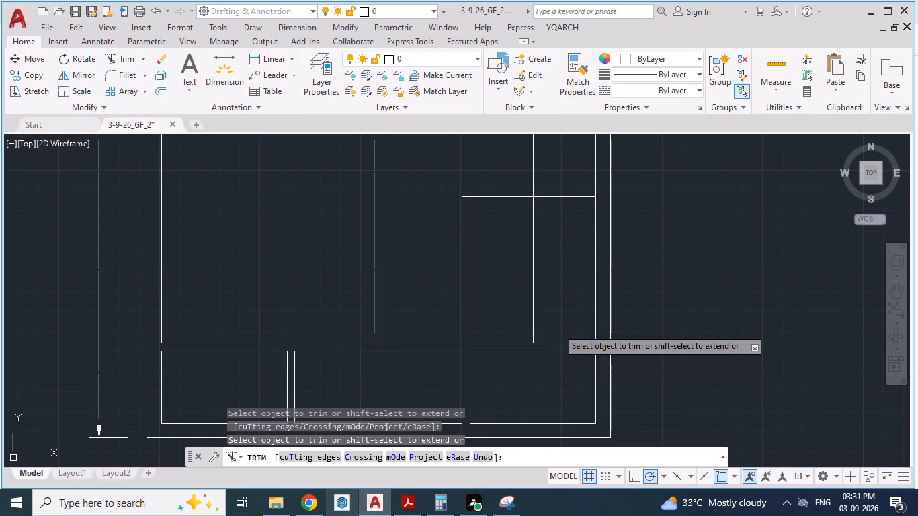
key("Escape")
key("Escape")
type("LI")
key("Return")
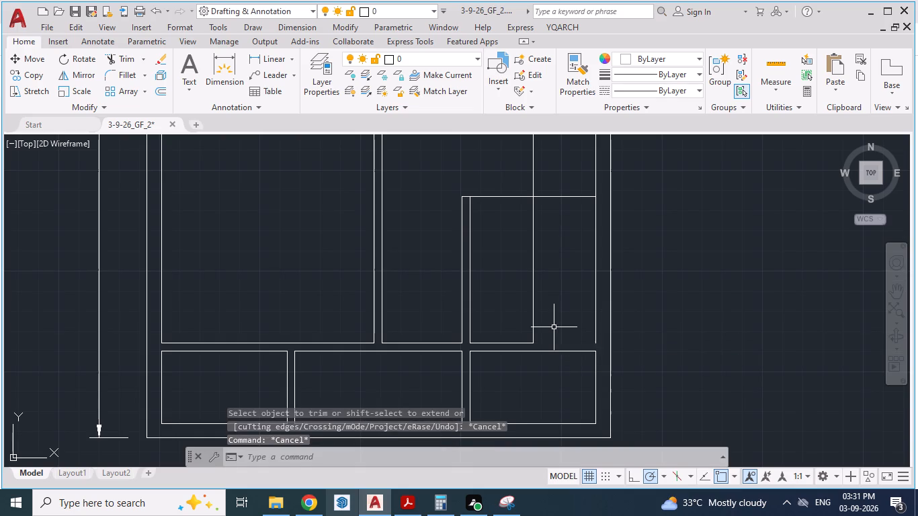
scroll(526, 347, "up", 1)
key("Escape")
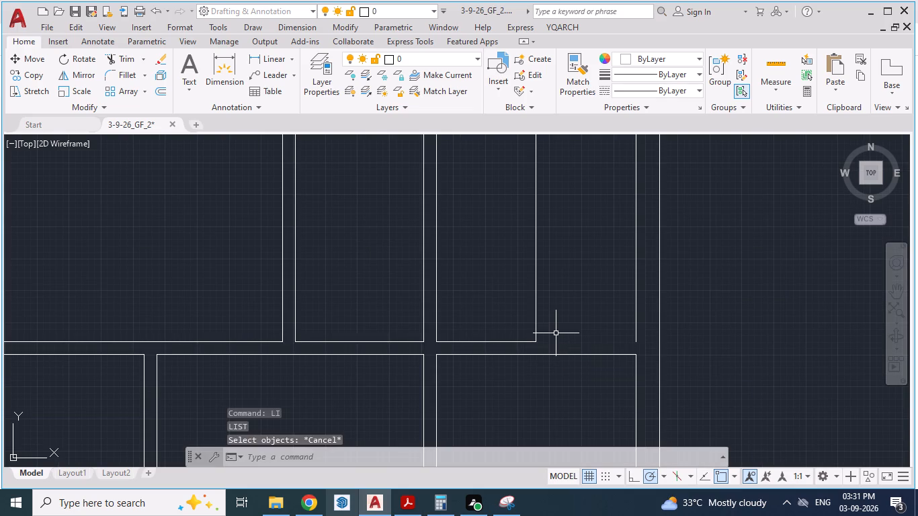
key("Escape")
Draw a separate line across the bottom of the stair flight, from the flight line's lower end to the outer wall's inner line.
key("l")
key("Return")
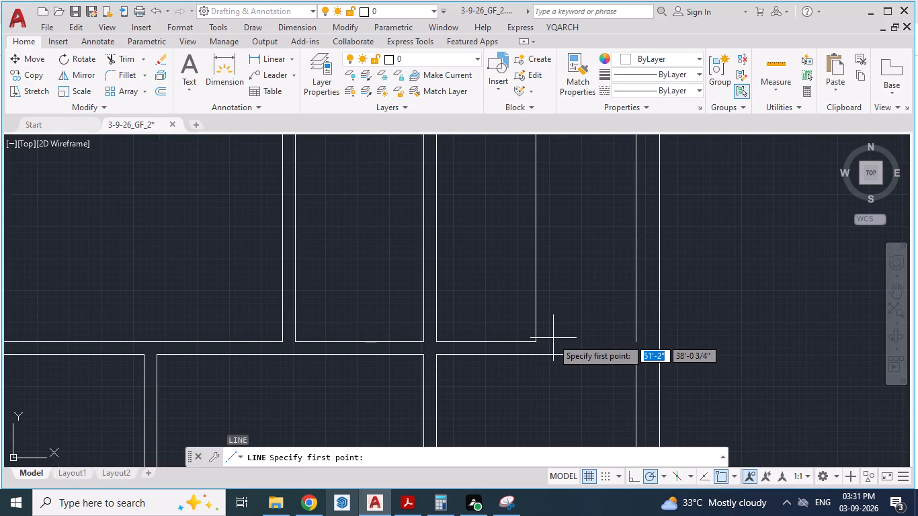
left_click(538, 340)
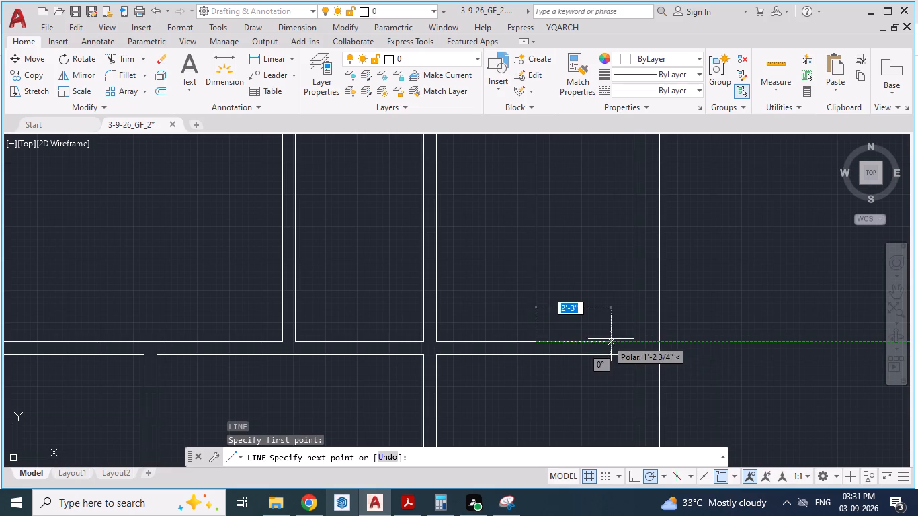
left_click(636, 339)
key("Return")
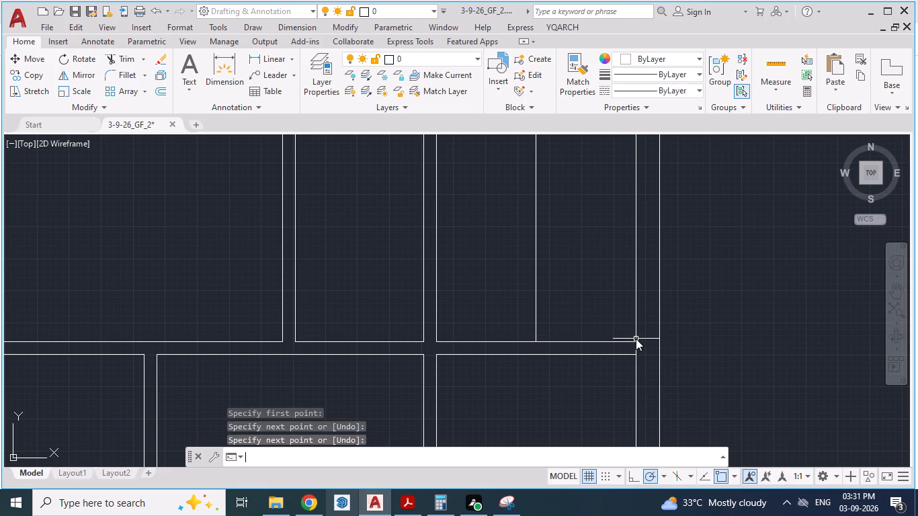
Offset the stair flight's bottom line upward by 10" three times in succession for the first three treads.
key("o")
key("Return")
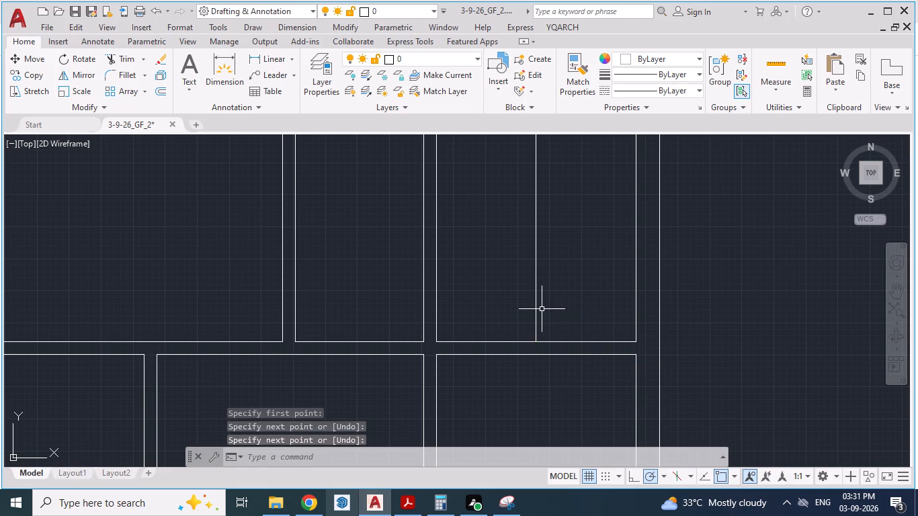
type("10")
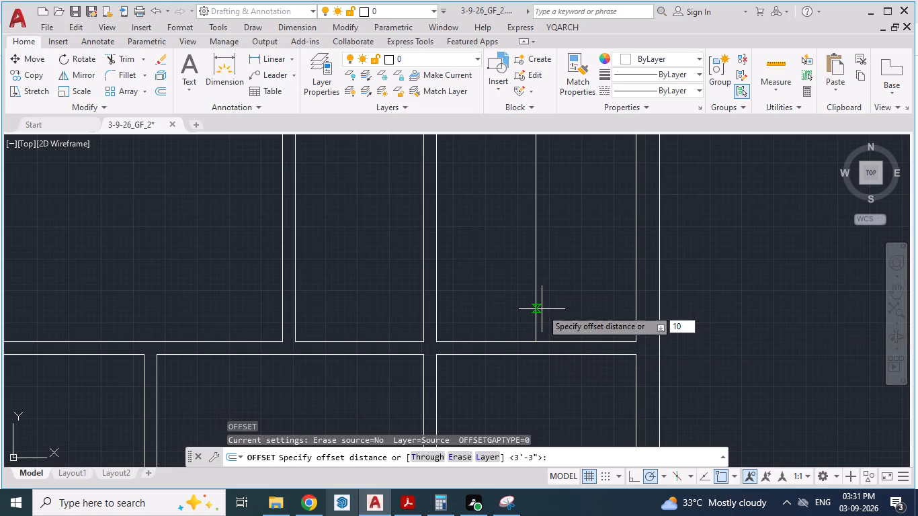
key("shift+quotedbl")
key("Return")
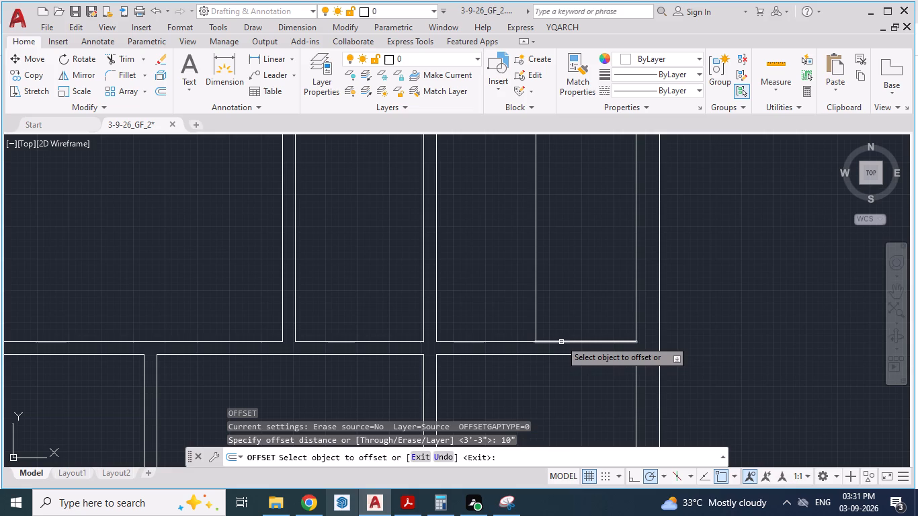
left_click(560, 340)
left_click(560, 302)
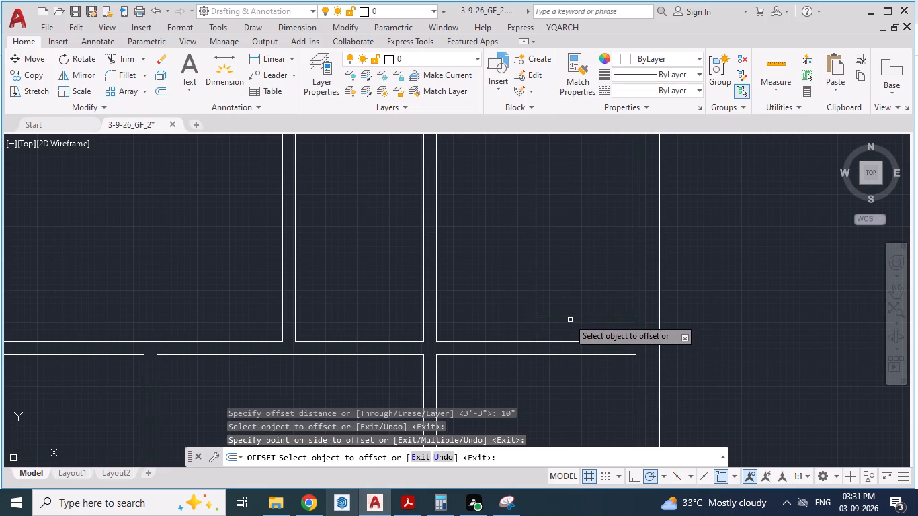
left_click(567, 316)
left_click(566, 273)
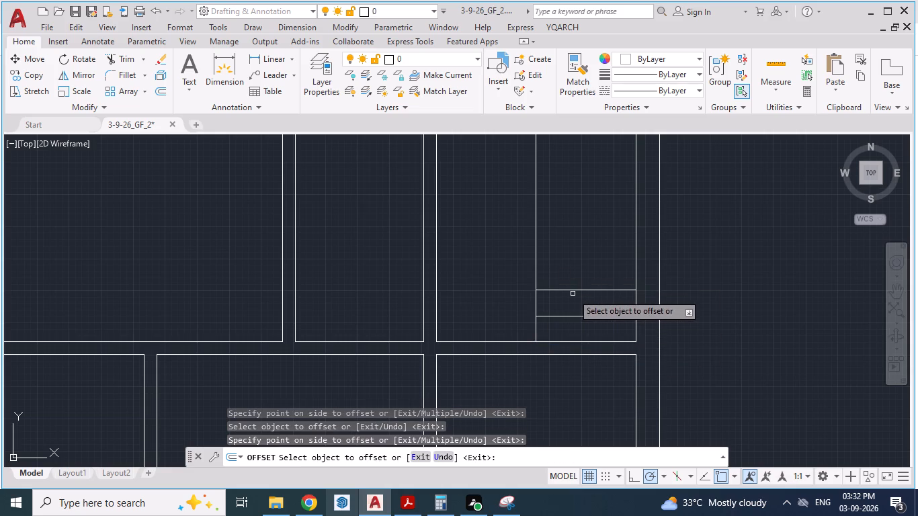
left_click(567, 288)
left_click(562, 291)
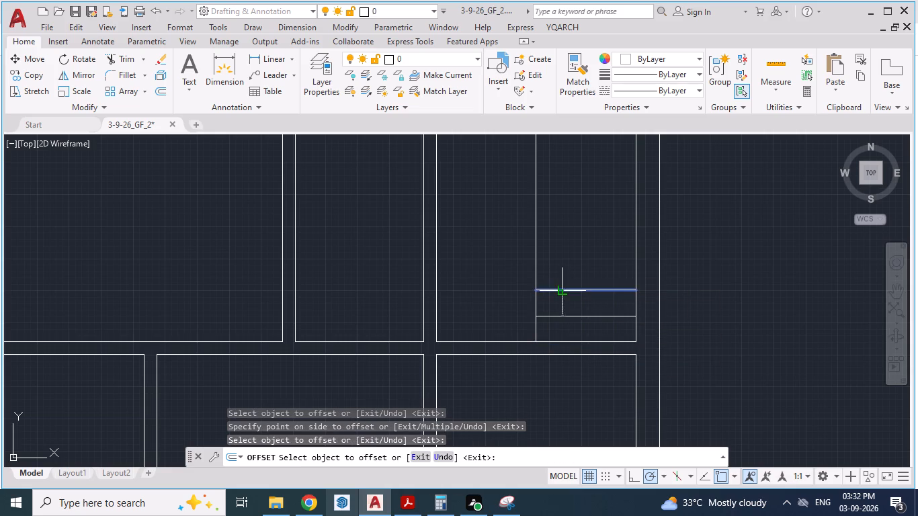
left_click(560, 255)
Continue the 10" offsets upward from the topmost tread line to add three more treads to the stair flight.
scroll(556, 341, "down", 2)
scroll(578, 290, "up", 2)
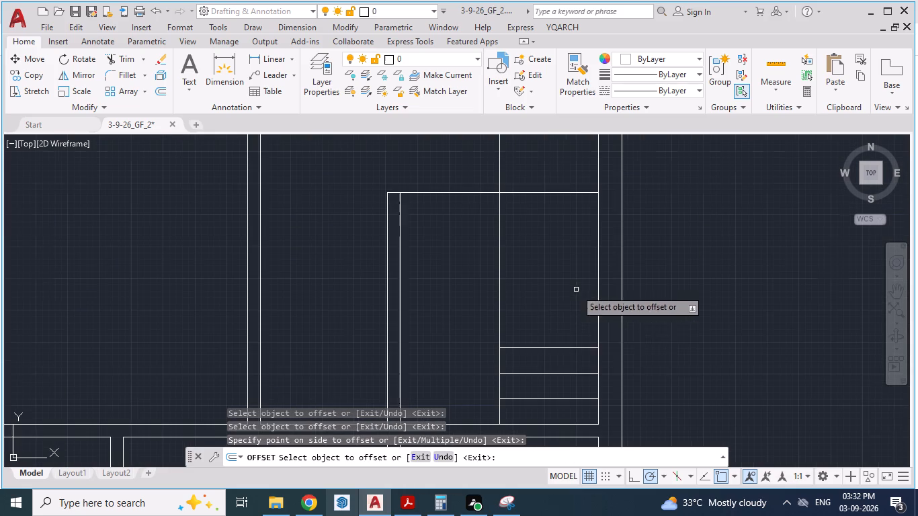
left_click(550, 348)
left_click(538, 302)
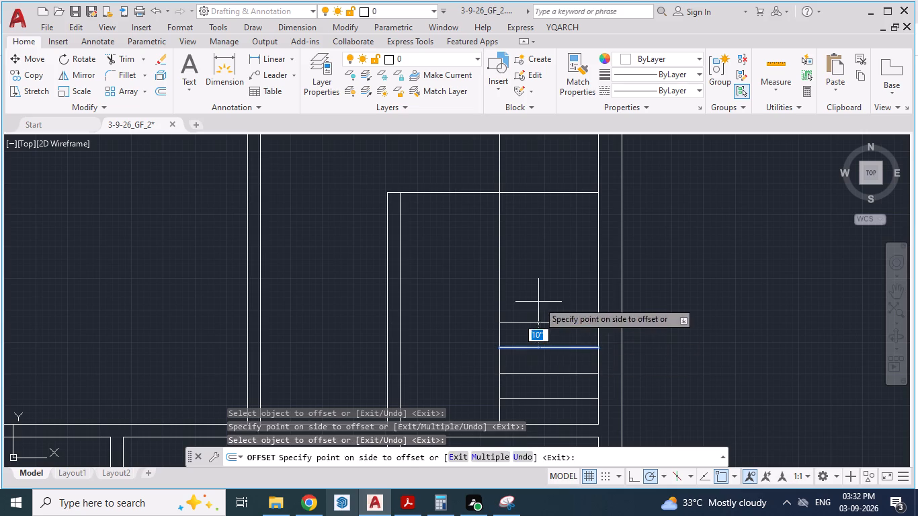
left_click(544, 325)
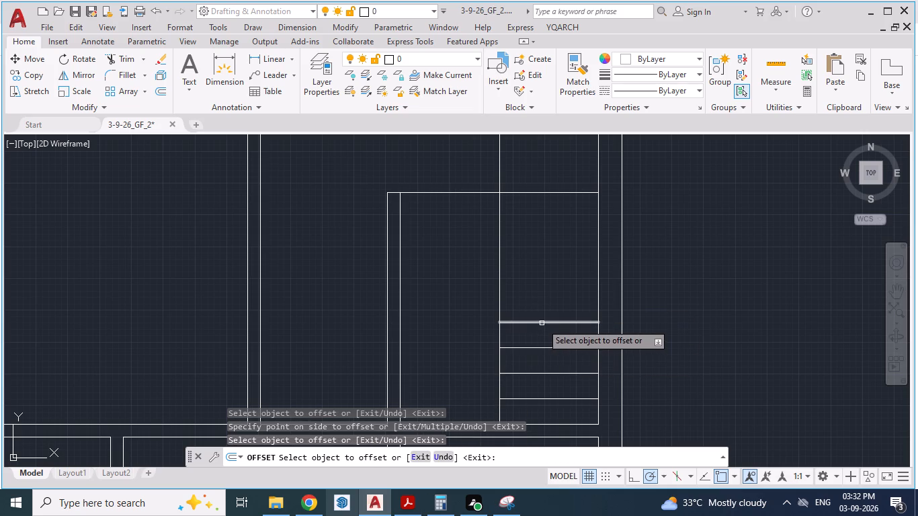
left_click(542, 323)
left_click(538, 285)
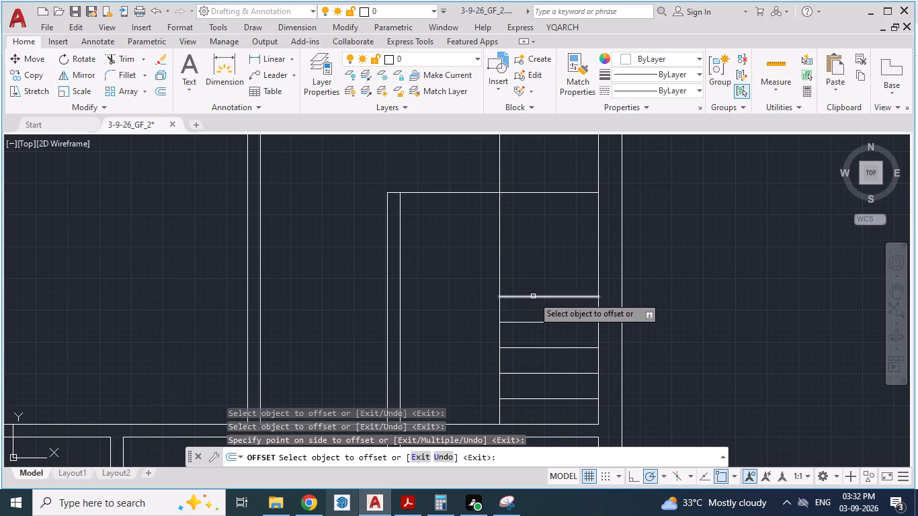
left_click(533, 296)
left_click(533, 269)
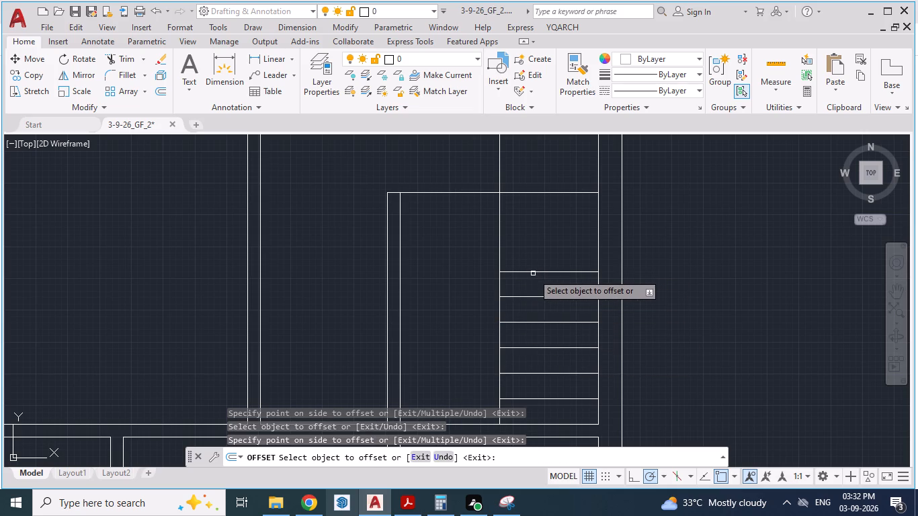
Add four more treads at 10" offsets, taking the stair flight just past the staircase's top line.
left_click(533, 273)
left_click(528, 246)
left_click(531, 247)
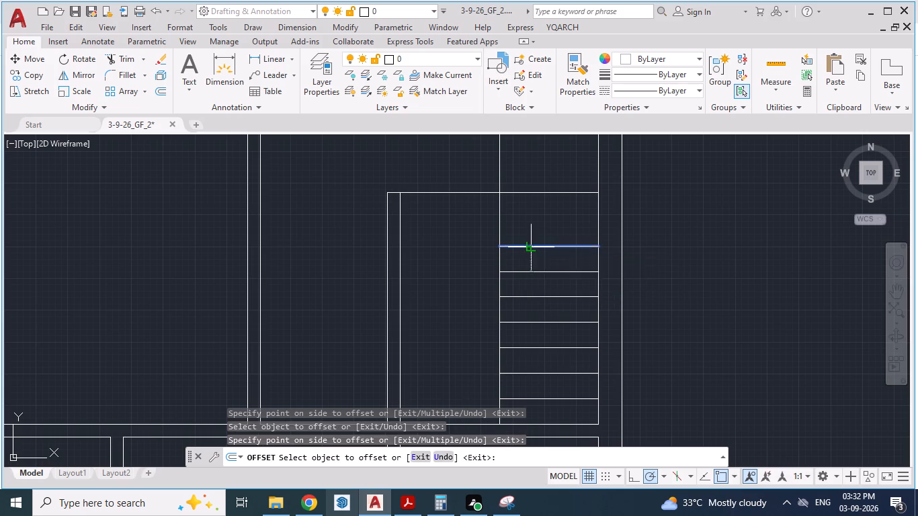
left_click(532, 233)
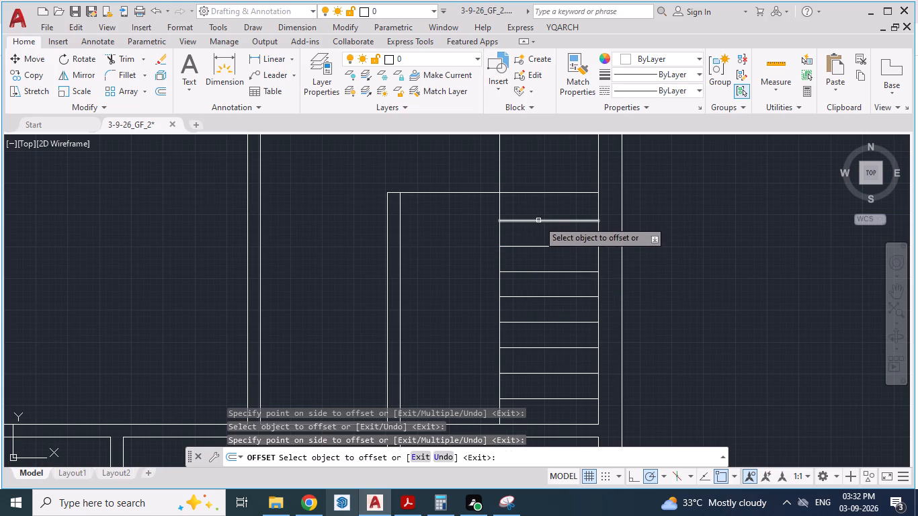
left_click(538, 220)
left_click(534, 208)
scroll(559, 188, "up", 2)
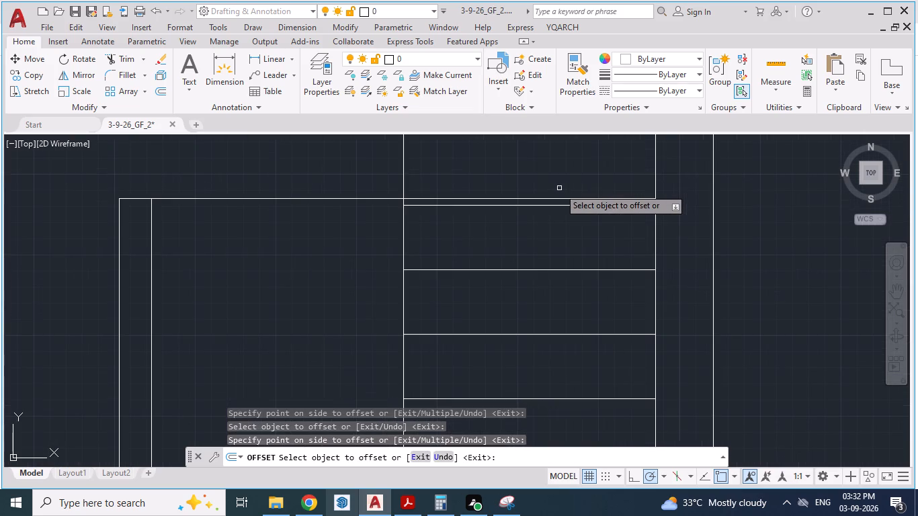
left_click(539, 205)
left_click(529, 181)
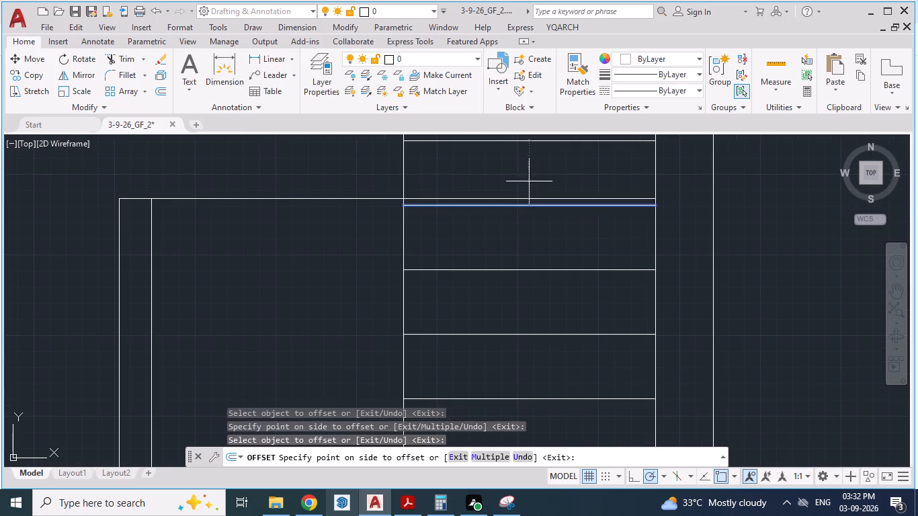
Trim off the stair flight's vertical line where it runs above the topmost tread.
scroll(550, 298, "down", 1)
scroll(515, 382, "down", 1)
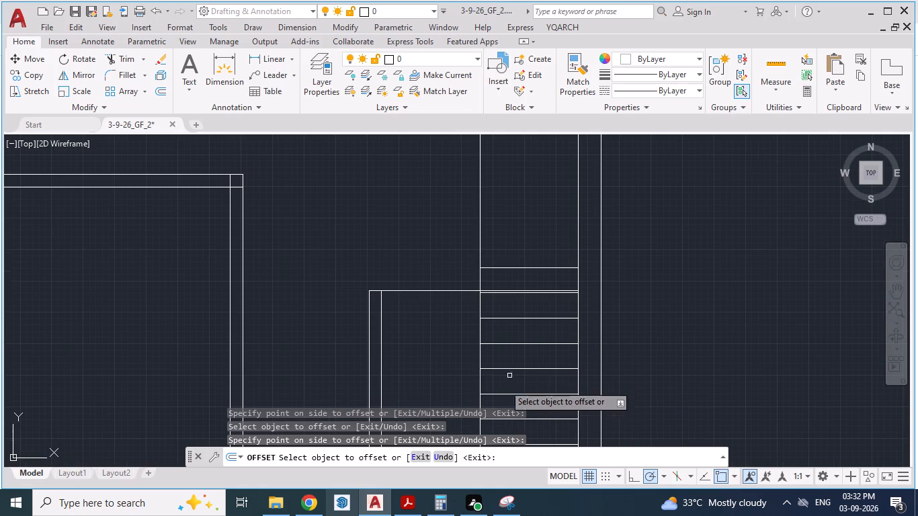
left_click(411, 499)
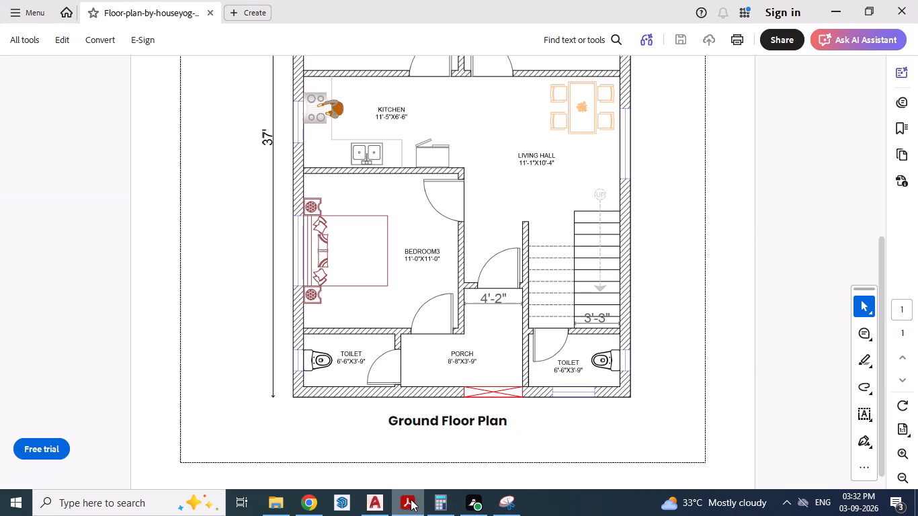
left_click(411, 499)
scroll(450, 316, "up", 1)
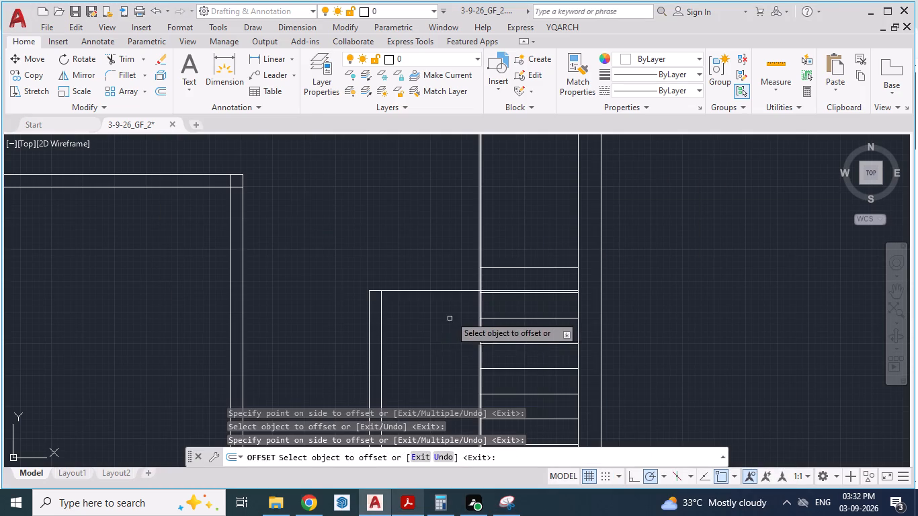
key("Escape")
key("Escape")
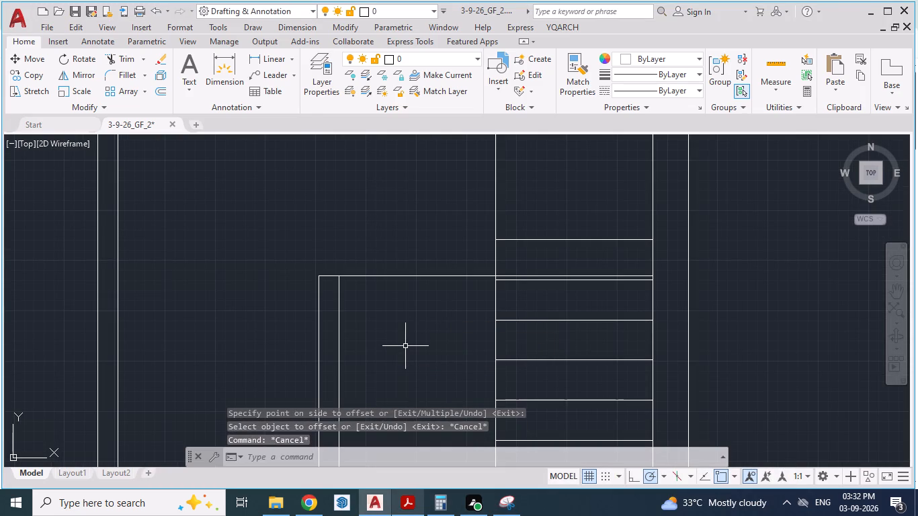
type("RE")
key("Escape")
key("Escape")
type("TR")
key("Return")
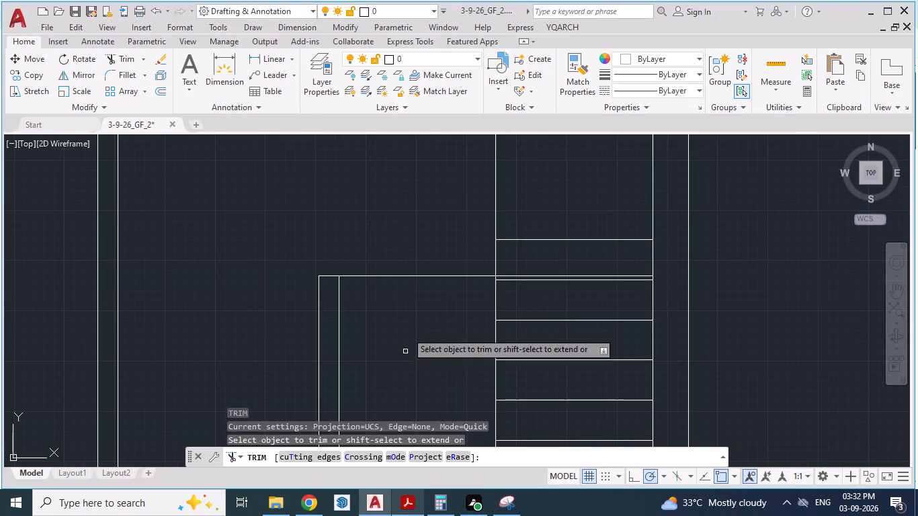
left_click(497, 214)
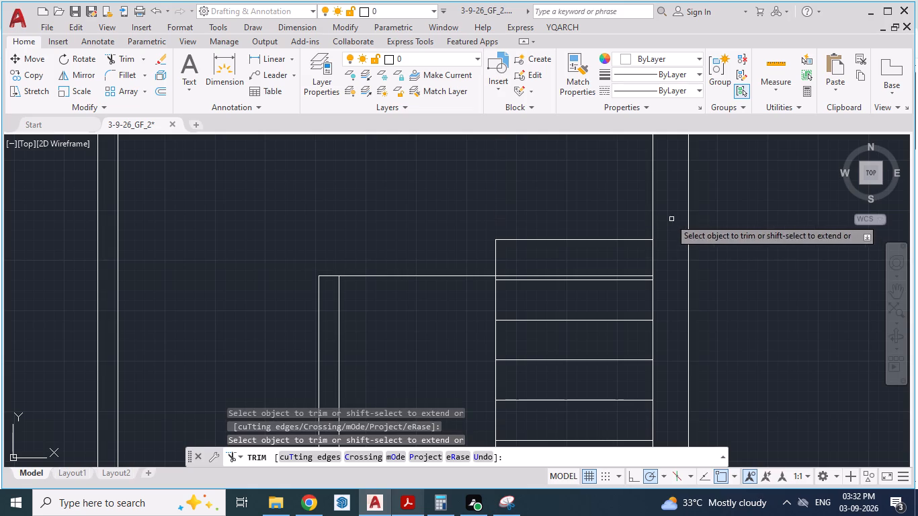
Trim away the part of the staircase's top line that crosses the treaded flight, up to the outer wall.
scroll(557, 273, "down", 2)
scroll(549, 281, "up", 3)
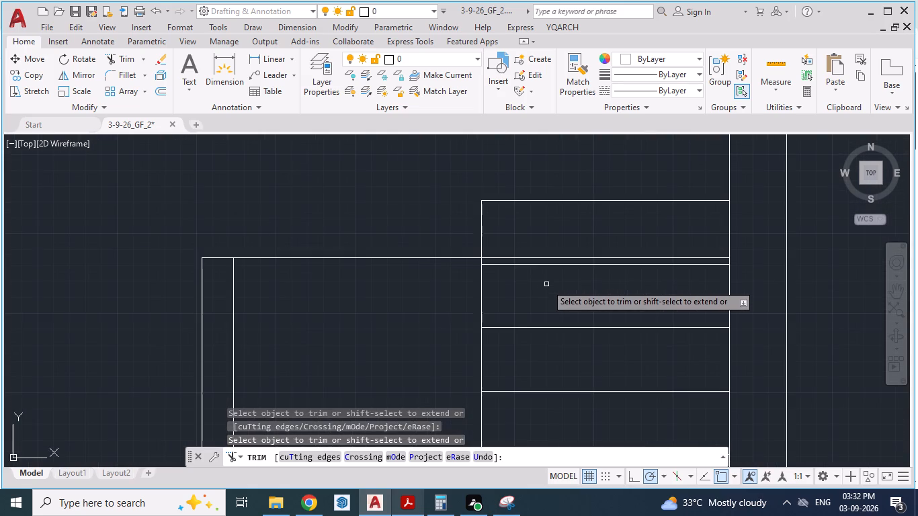
left_click(552, 257)
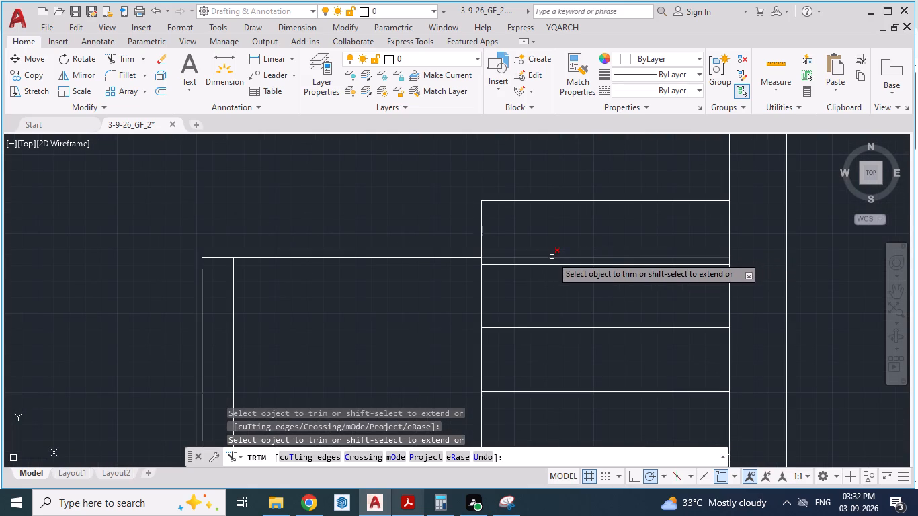
scroll(552, 242, "down", 3)
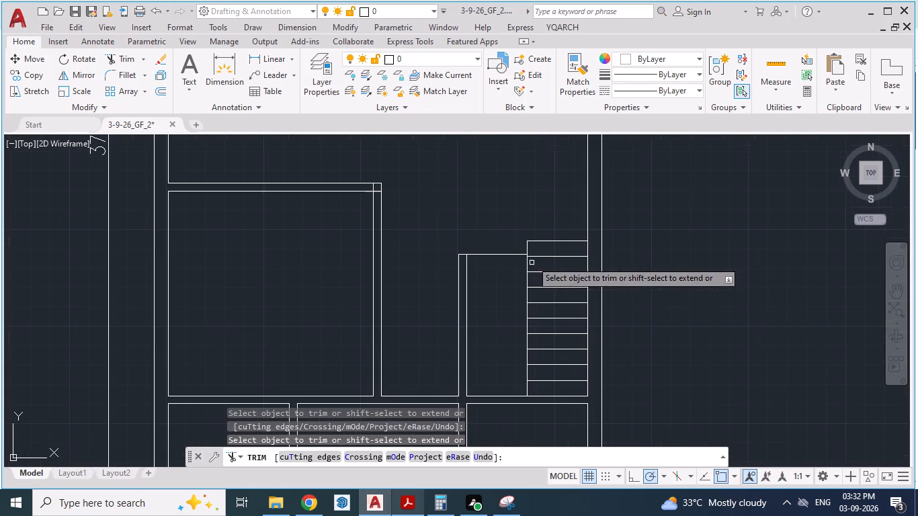
scroll(653, 321, "up", 1)
scroll(662, 306, "down", 1)
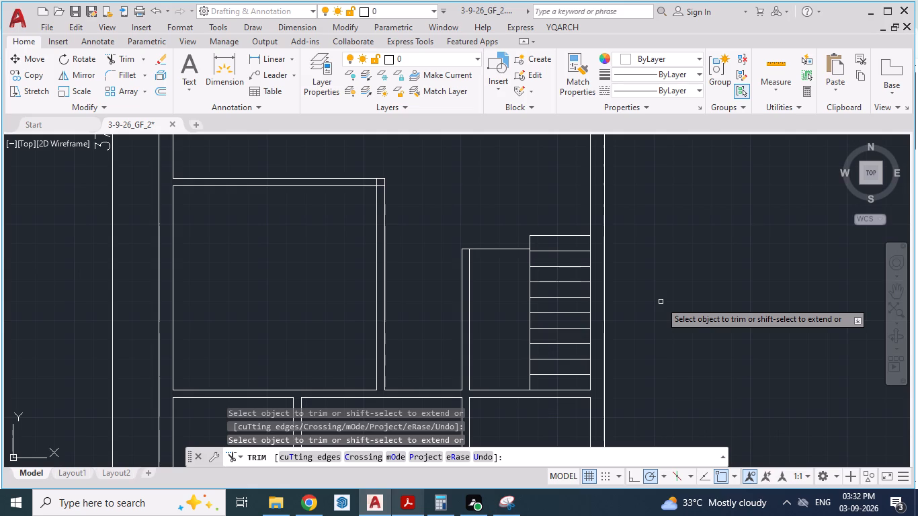
key("Escape")
Copy the seven lower treads and paste them into the empty half of the staircase, starting from its bottom corner at the passage wall.
key("alt+Tab")
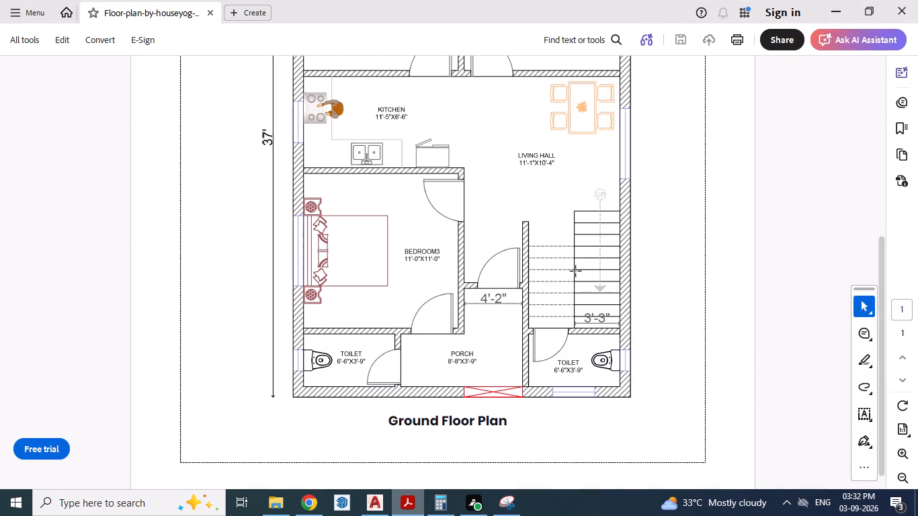
key("alt+Tab")
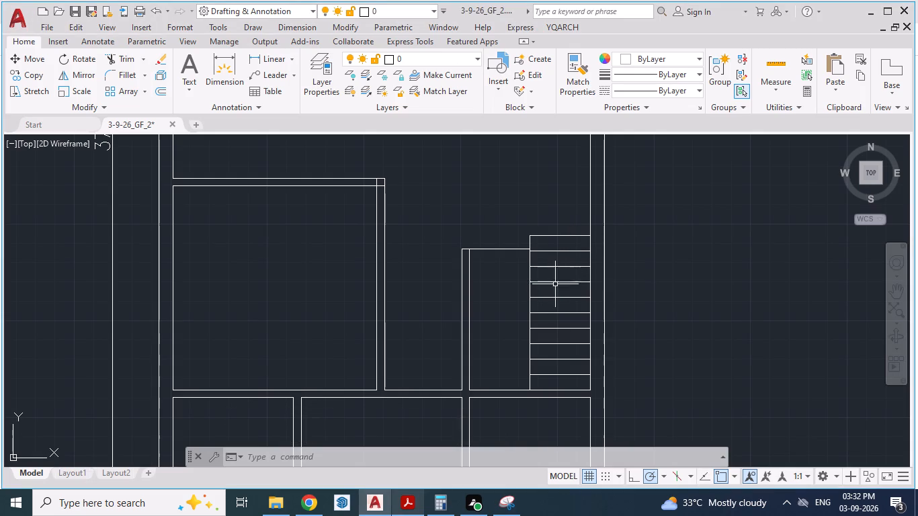
left_click_drag(553, 276, 565, 376)
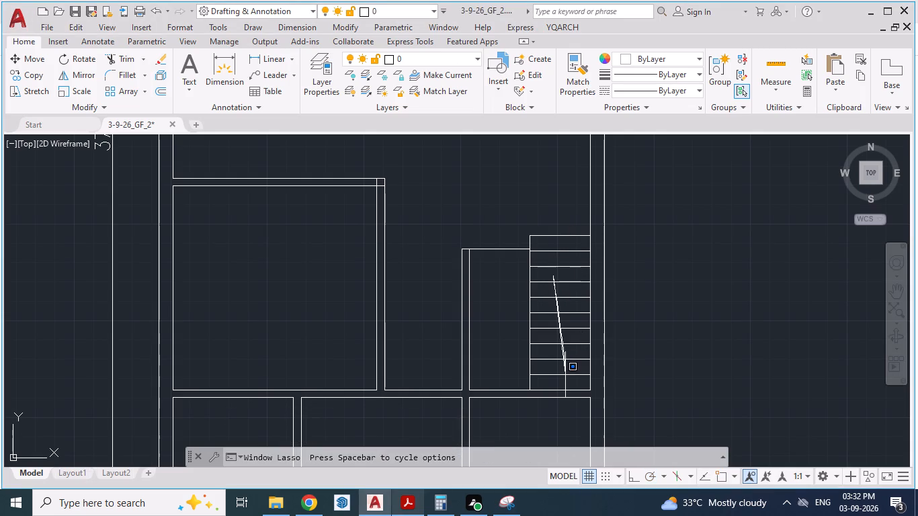
left_click_drag(565, 376, 549, 383)
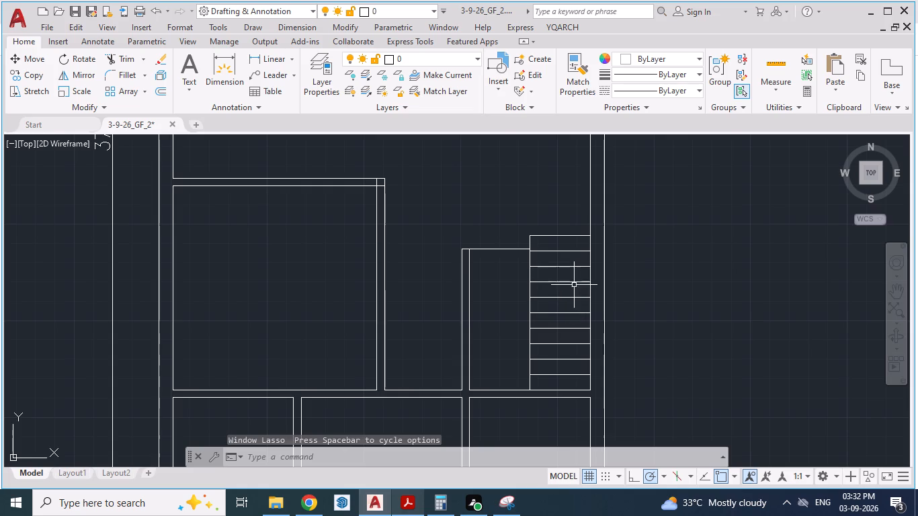
scroll(574, 285, "up", 1)
left_click(577, 271)
scroll(516, 331, "down", 1)
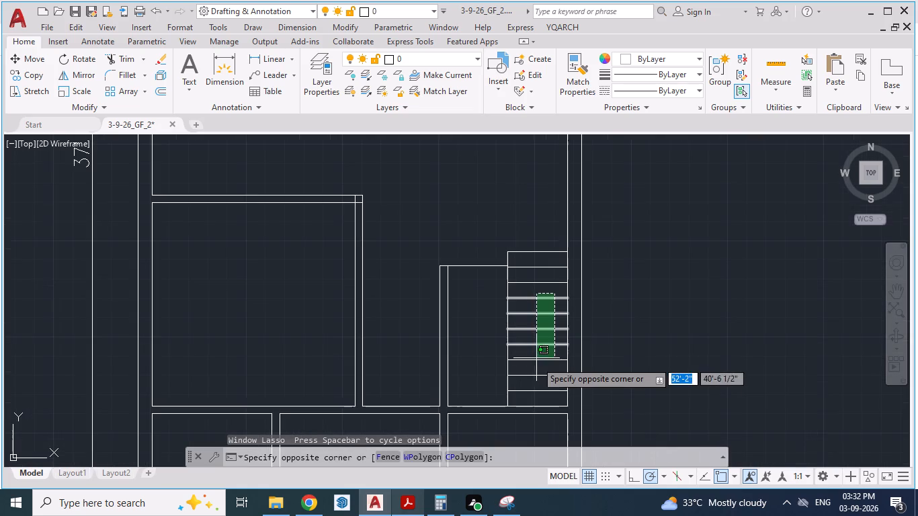
left_click(527, 392)
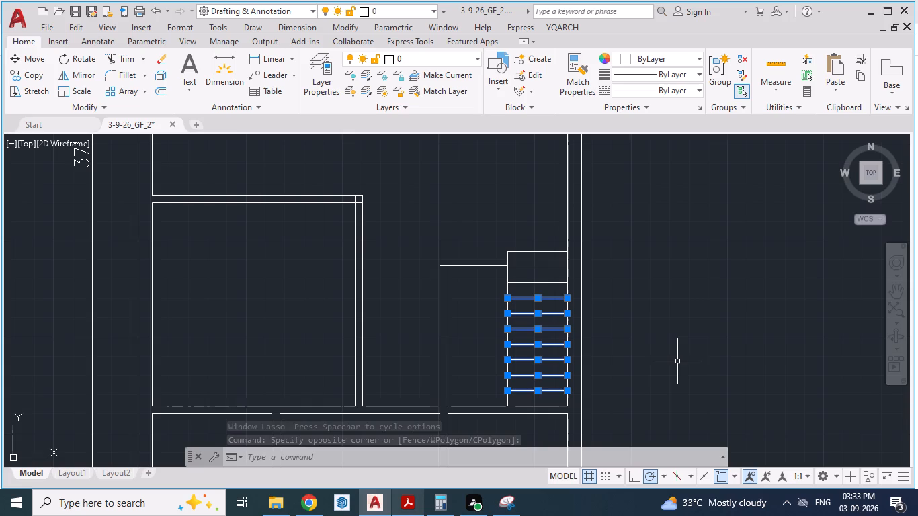
key("ctrl+c")
key("v")
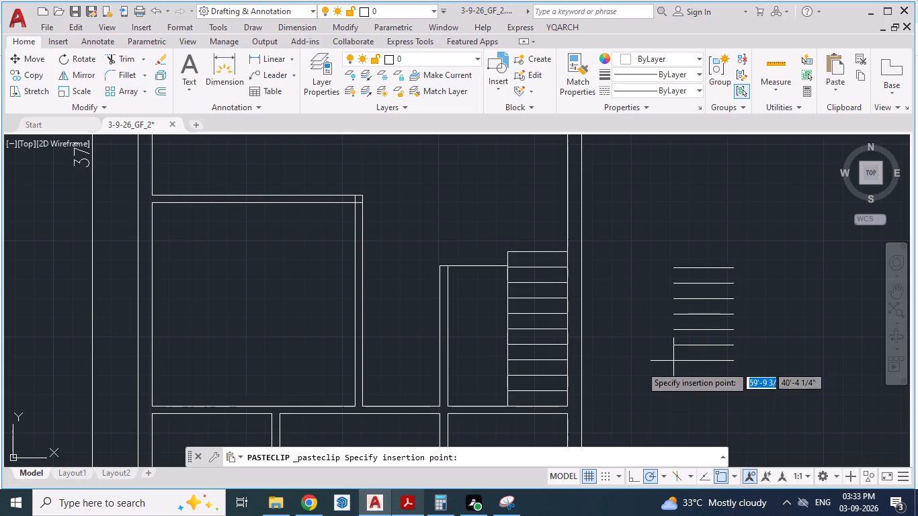
scroll(479, 418, "up", 2)
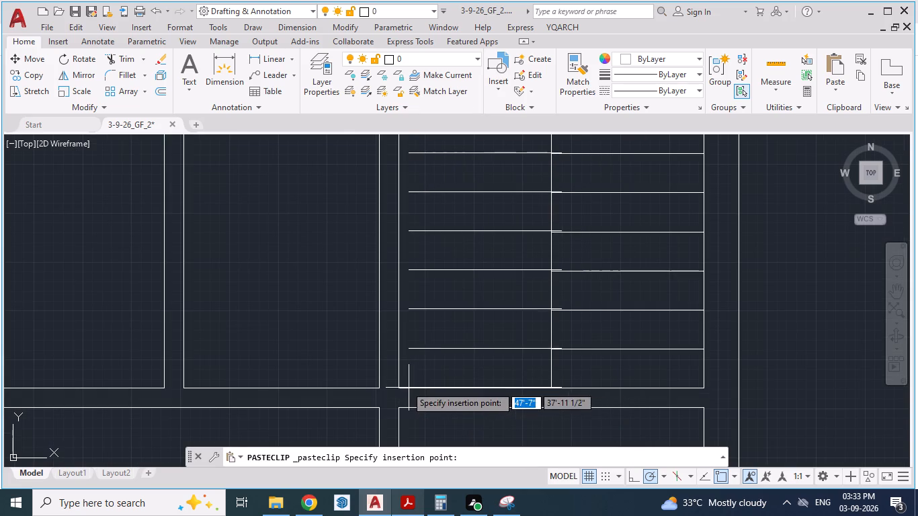
left_click(400, 388)
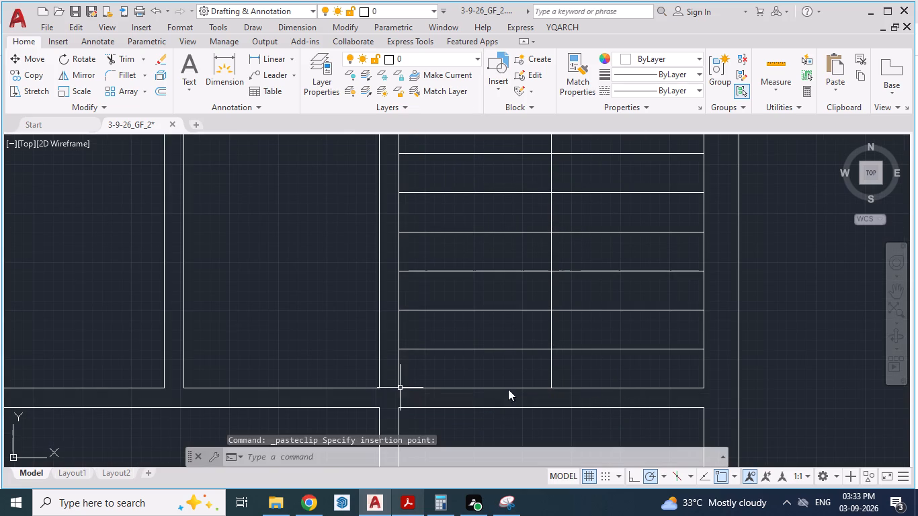
Select the six pasted treads above the staircase's bottom line, and create a new layer with colour 8.
scroll(548, 408, "down", 1)
left_click(508, 215)
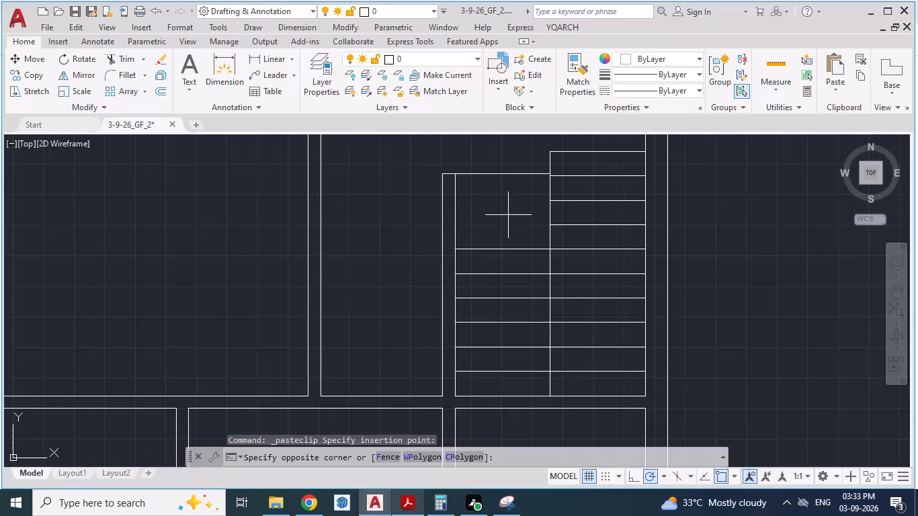
left_click(485, 387)
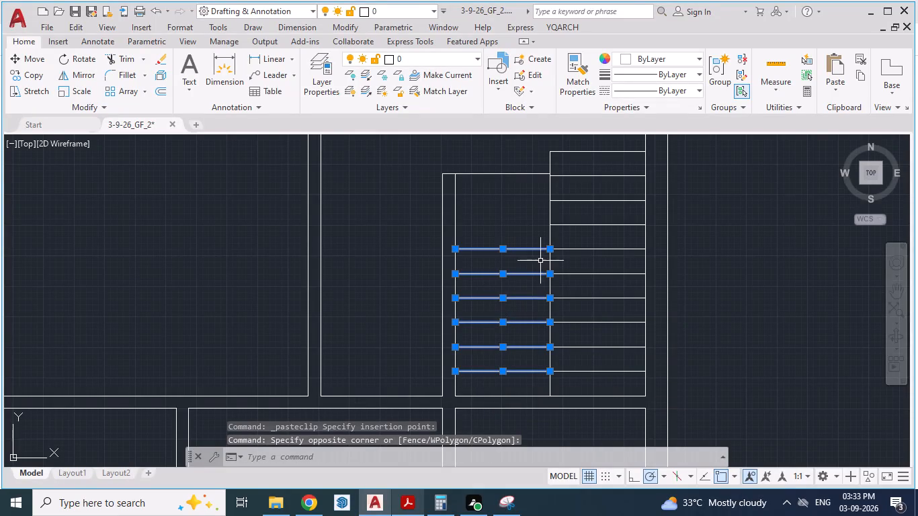
left_click(434, 10)
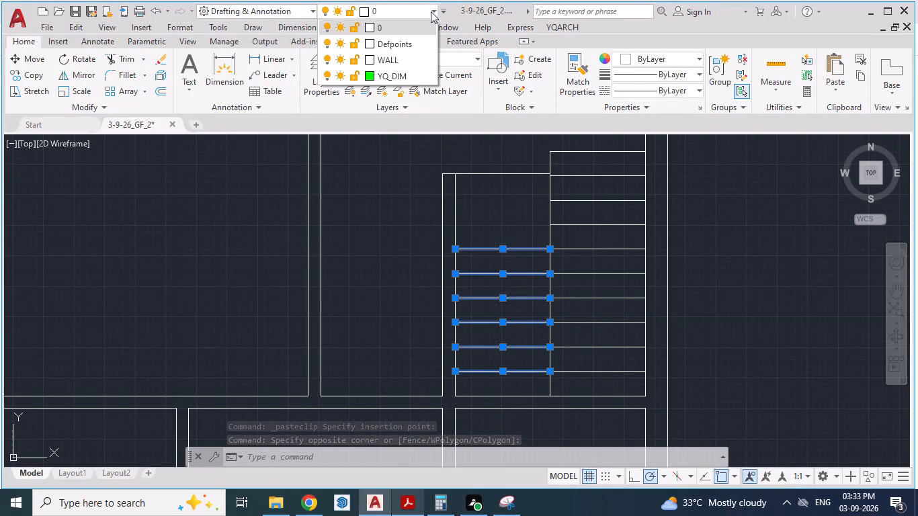
left_click(390, 13)
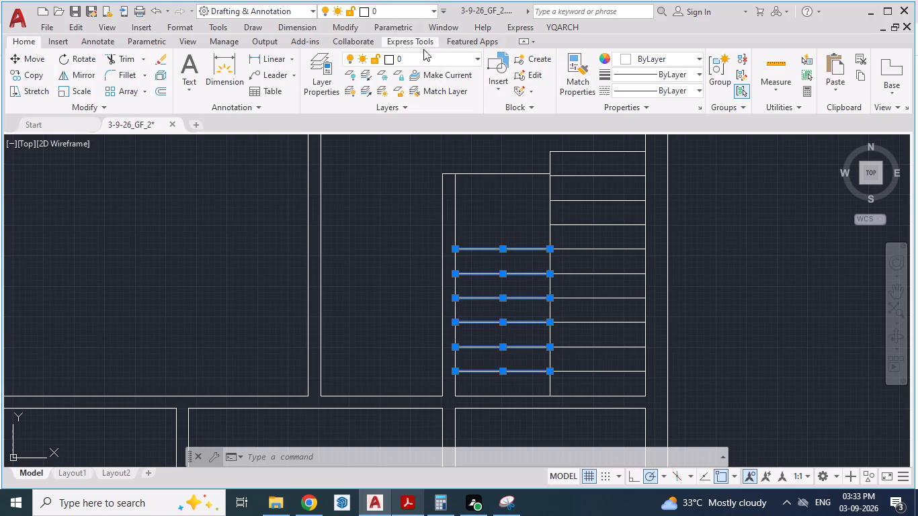
left_click(323, 67)
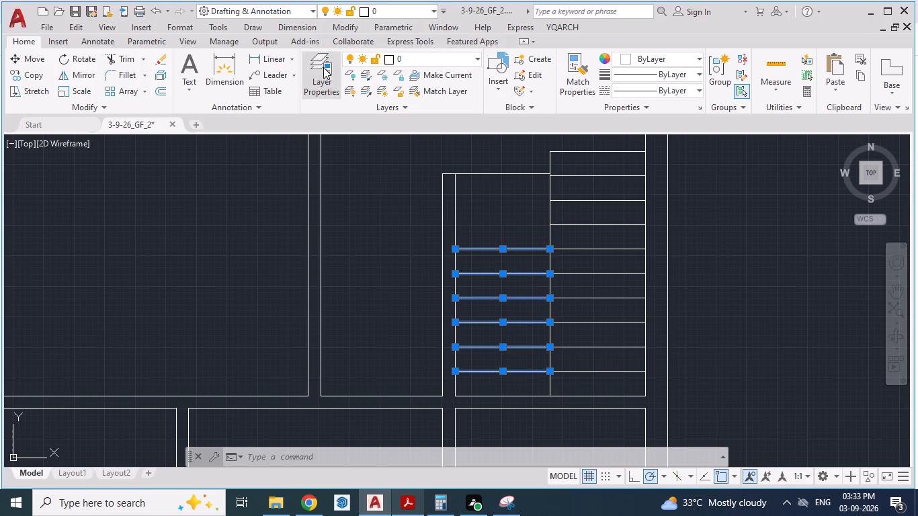
left_click(325, 76)
left_click(351, 160)
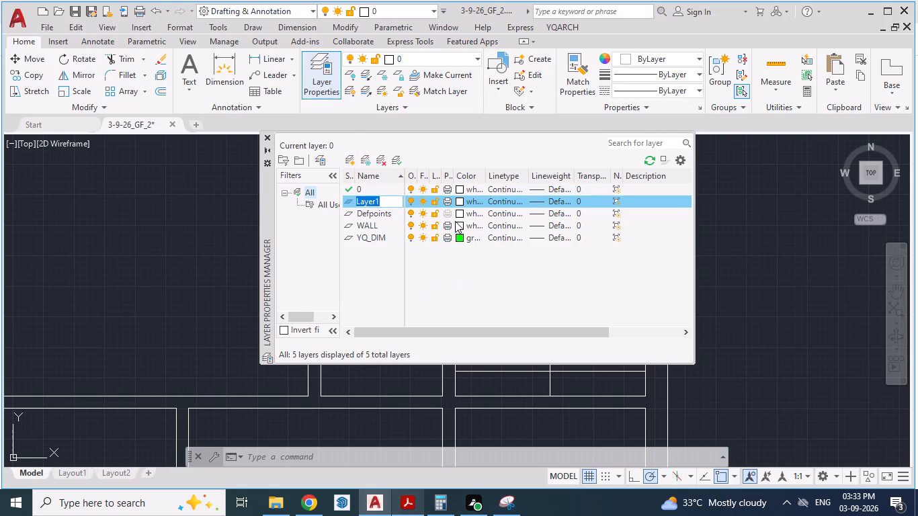
left_click(459, 200)
left_click(458, 200)
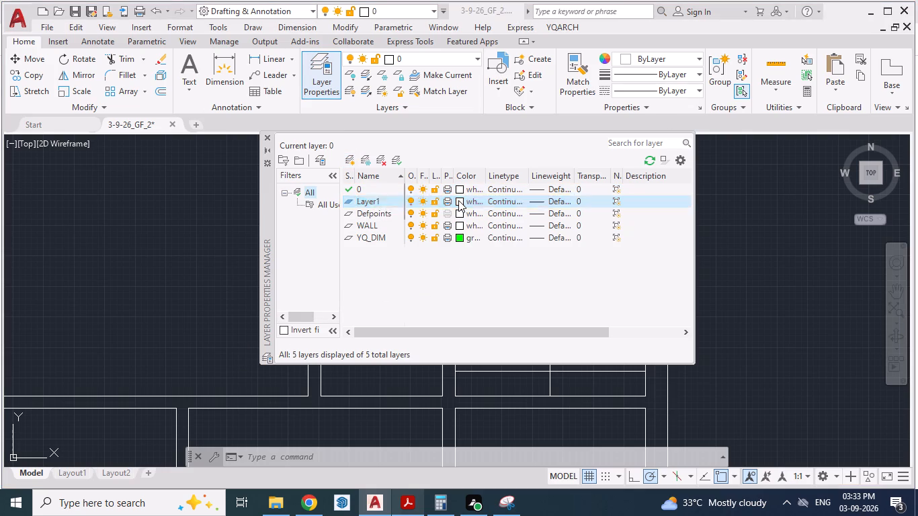
left_click(437, 315)
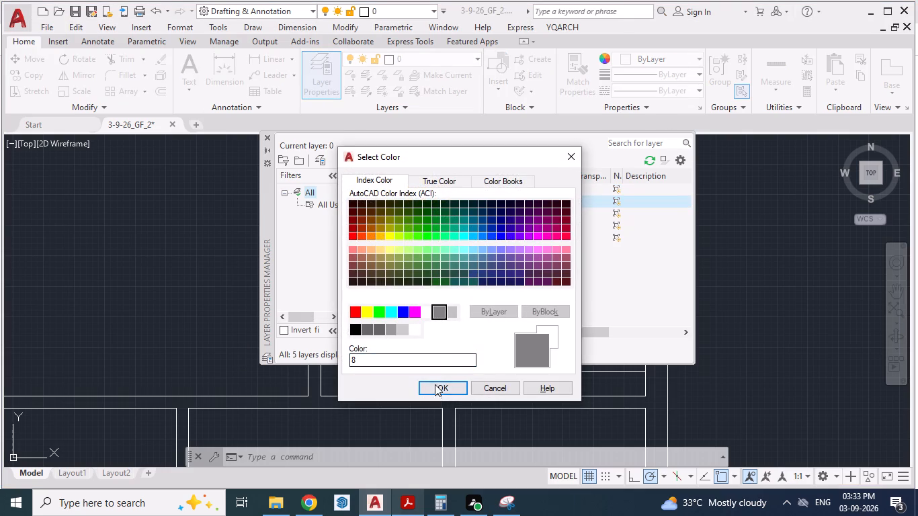
left_click(433, 392)
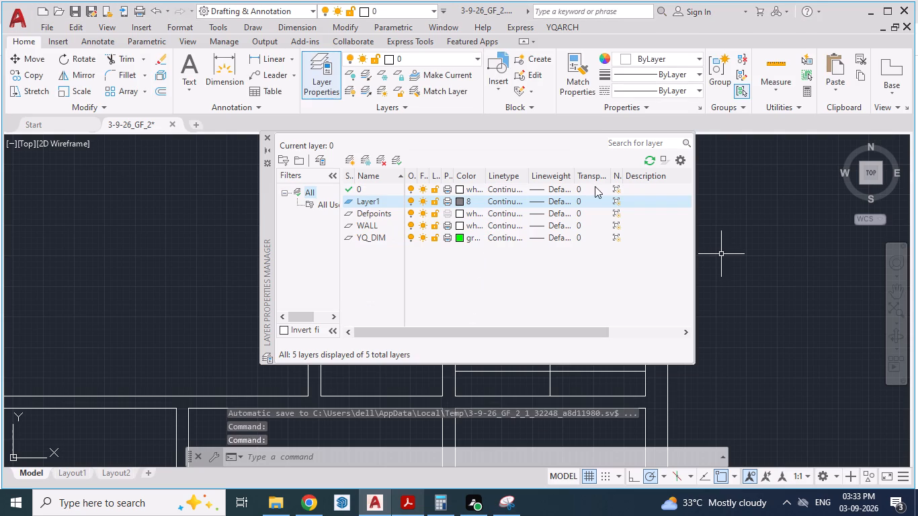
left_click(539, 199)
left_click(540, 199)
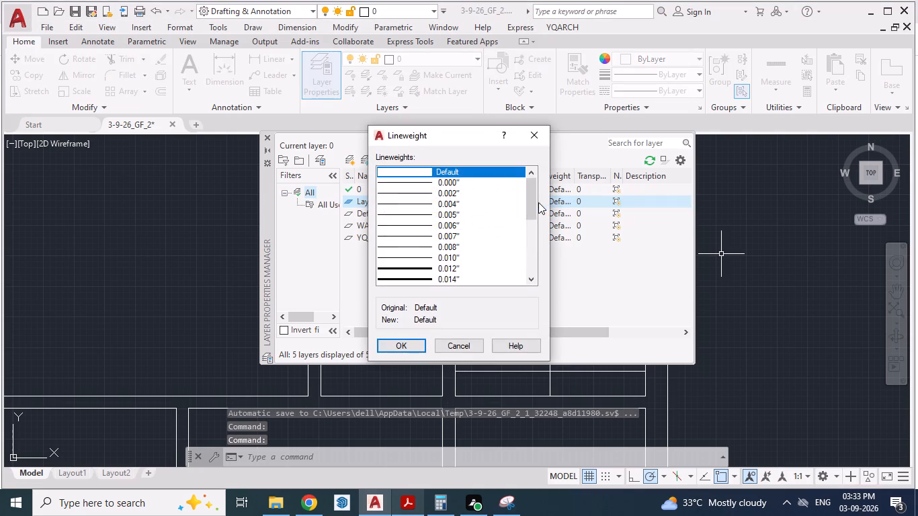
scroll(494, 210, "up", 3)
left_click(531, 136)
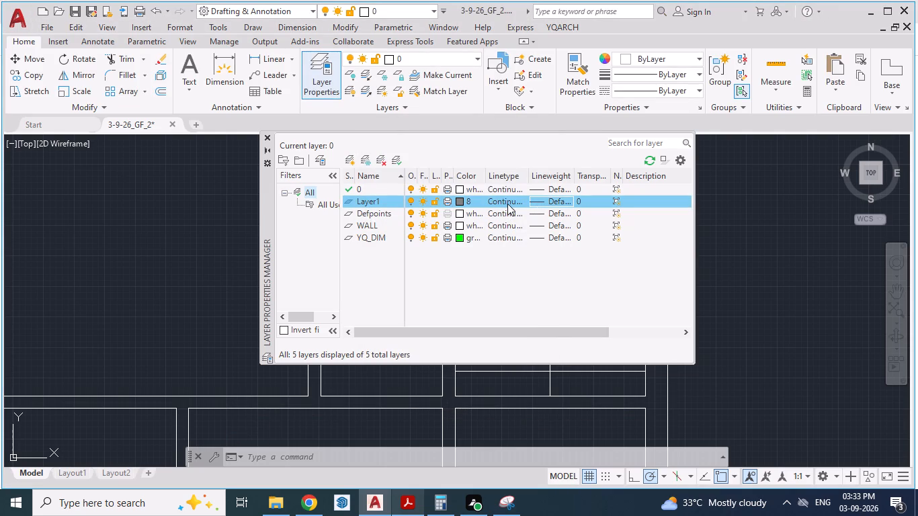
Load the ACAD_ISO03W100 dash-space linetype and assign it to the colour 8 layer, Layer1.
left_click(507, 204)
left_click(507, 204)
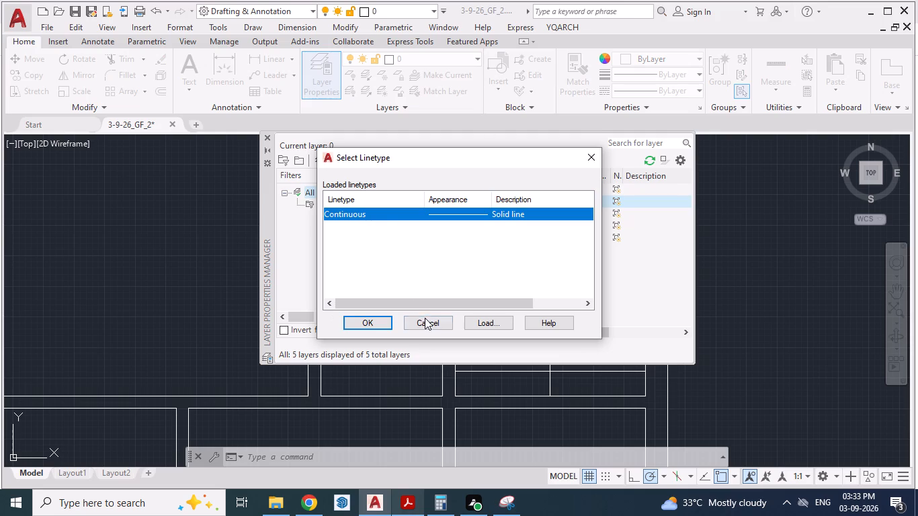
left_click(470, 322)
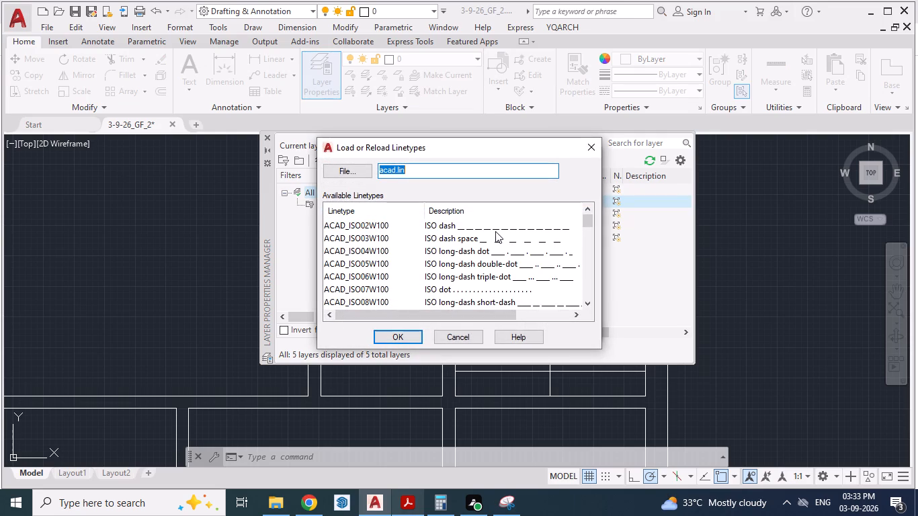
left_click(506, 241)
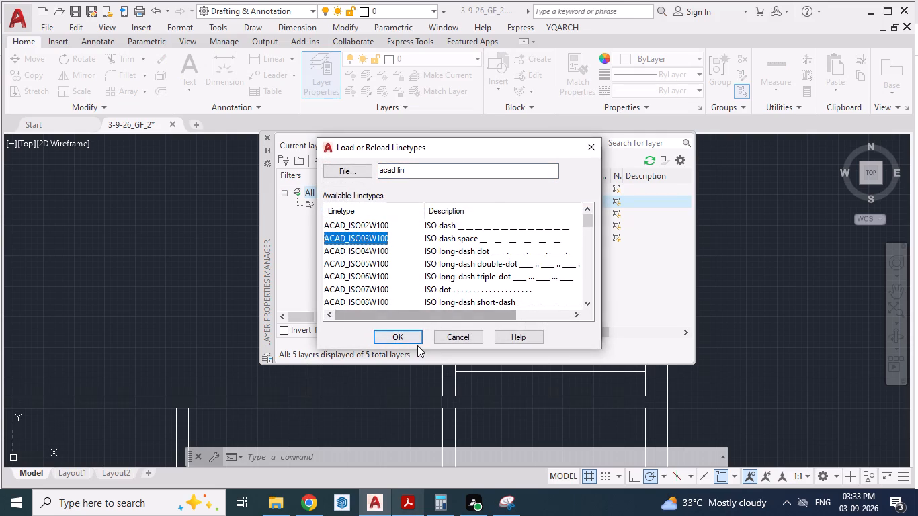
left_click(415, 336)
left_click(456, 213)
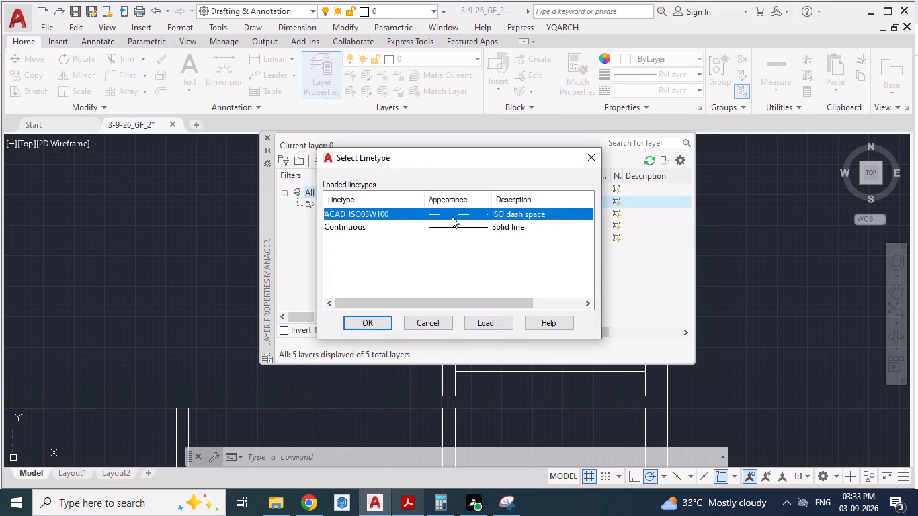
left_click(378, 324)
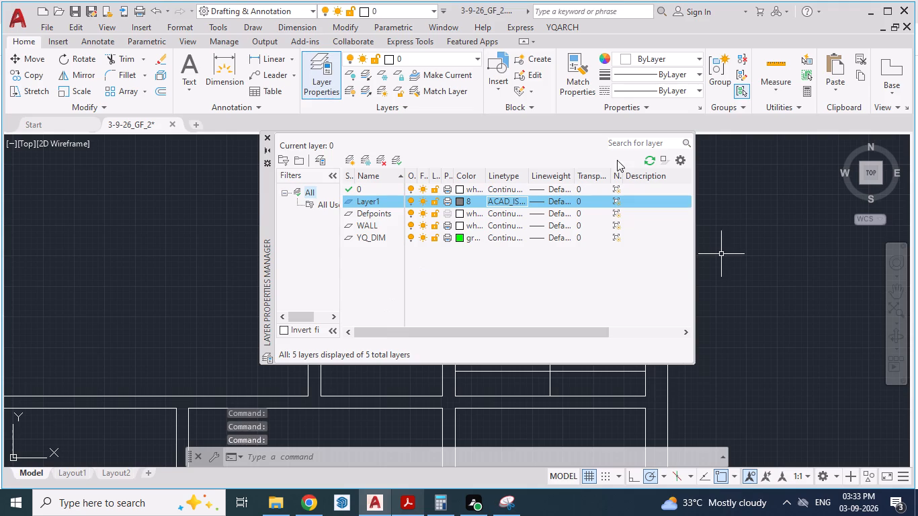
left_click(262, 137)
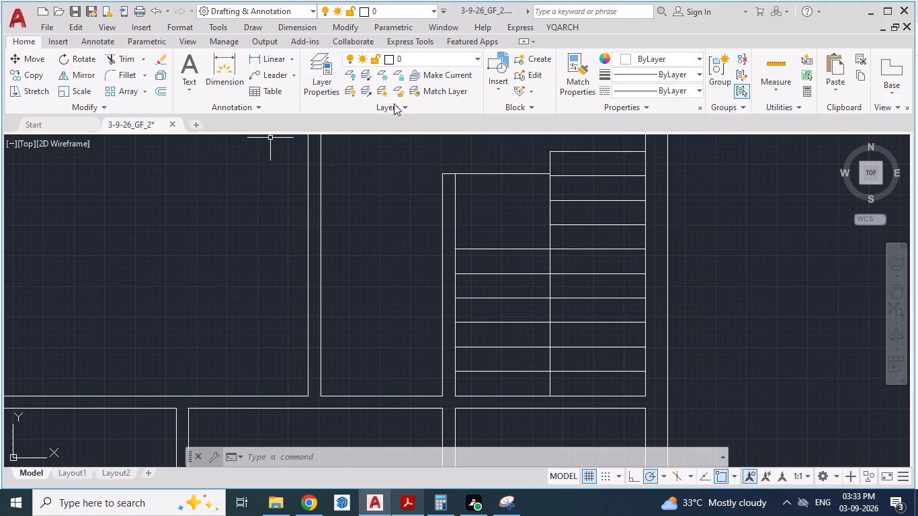
Move the six treads of the second stair flight, above the staircase's bottom line, onto Layer1.
left_click(509, 236)
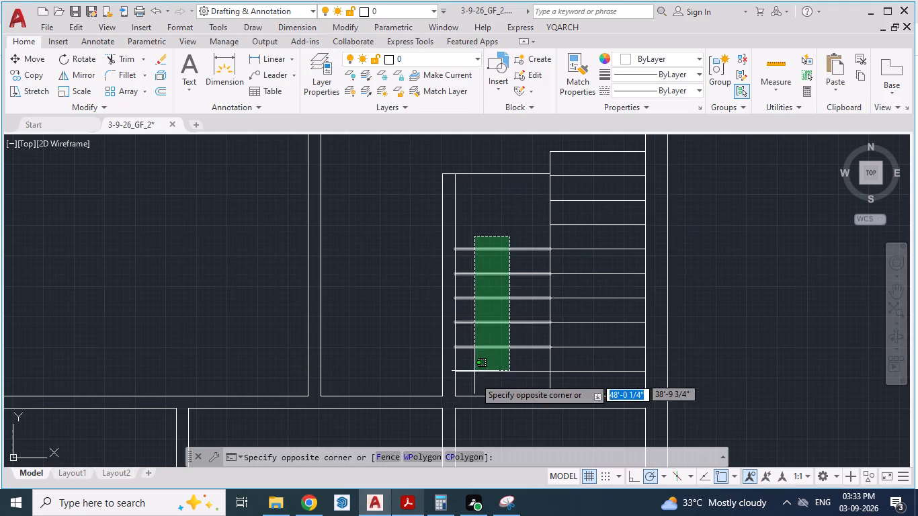
left_click(474, 378)
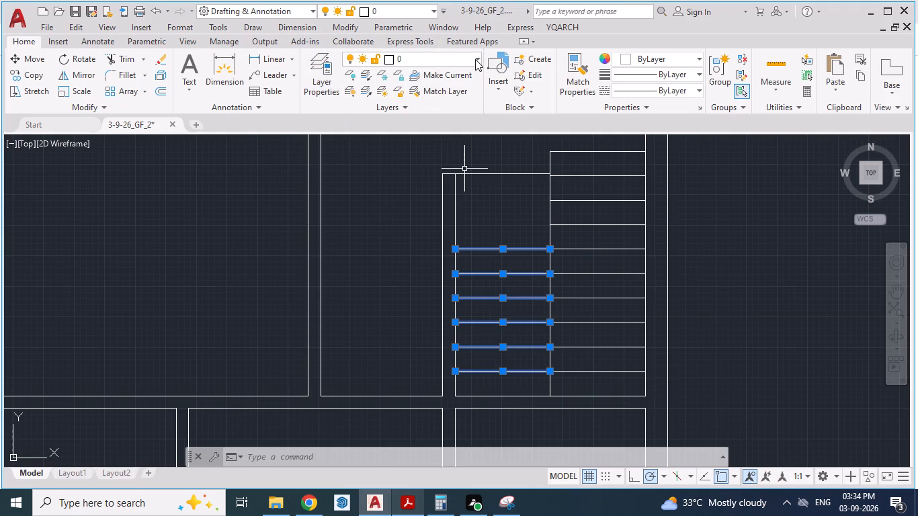
left_click(475, 59)
left_click(413, 105)
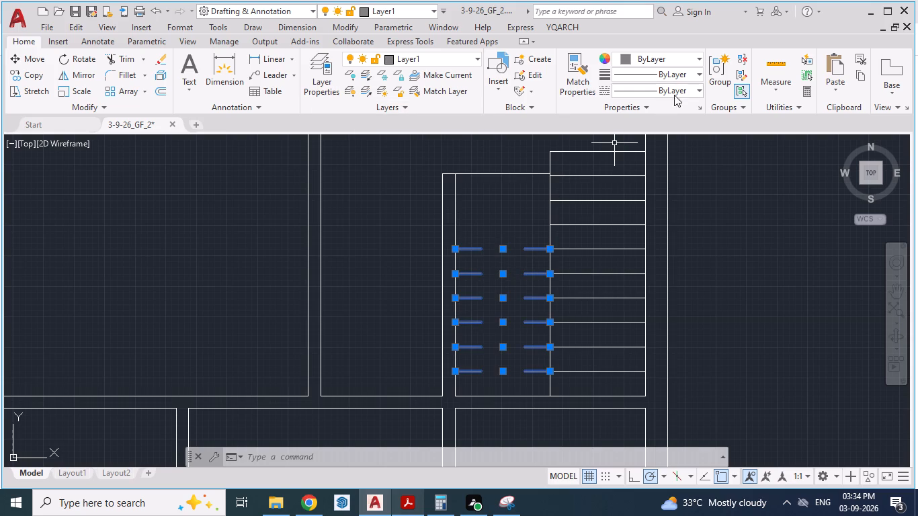
left_click(391, 60)
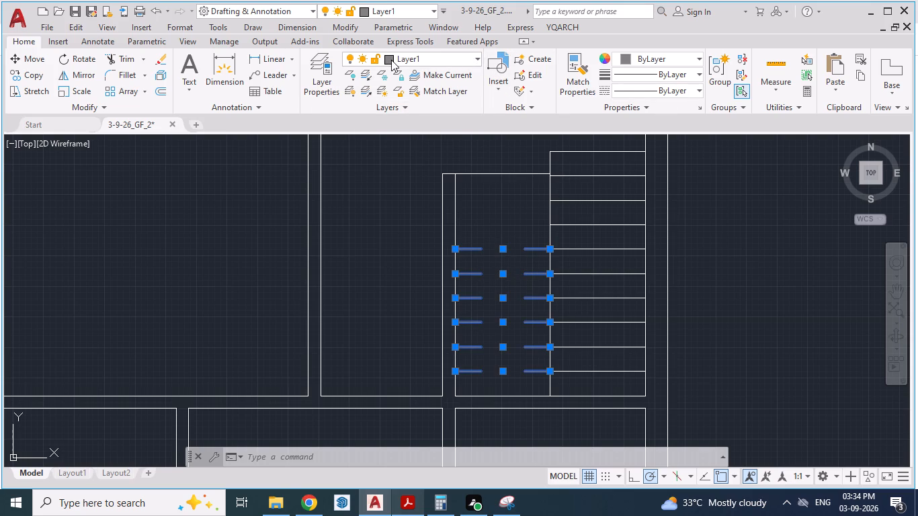
left_click(400, 107)
Load the HIDDEN linetype and assign it to Layer1.
left_click(329, 73)
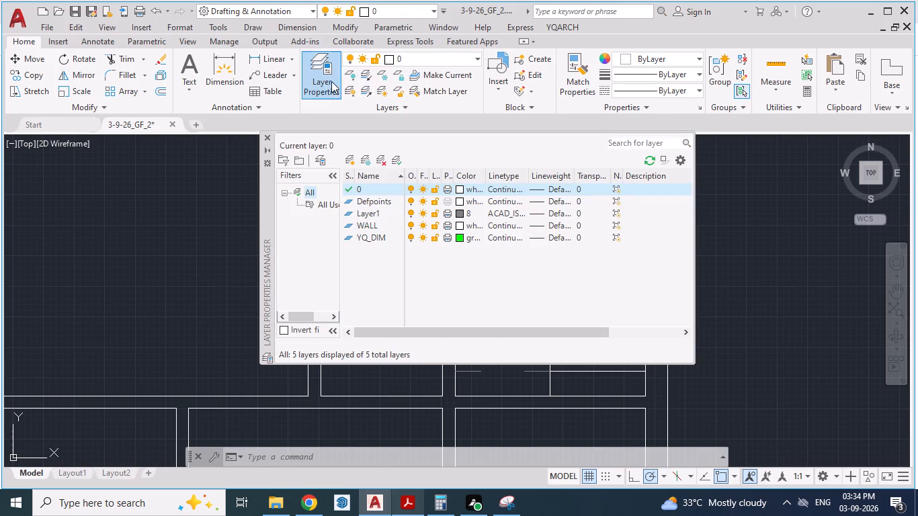
left_click(523, 216)
left_click(523, 216)
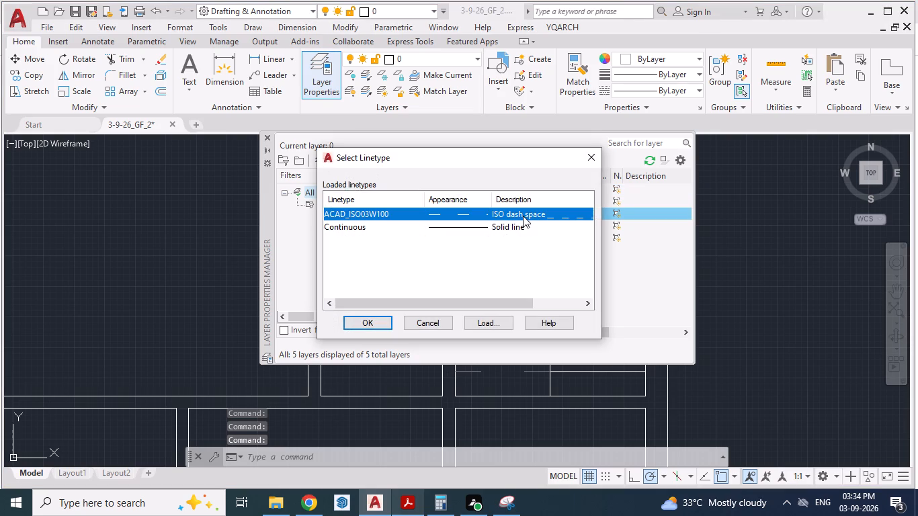
left_click(472, 318)
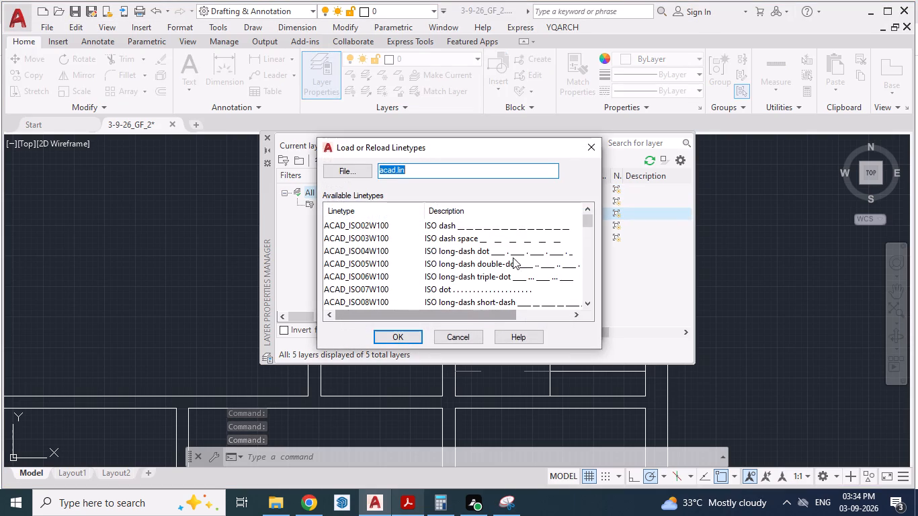
scroll(525, 245, "down", 2)
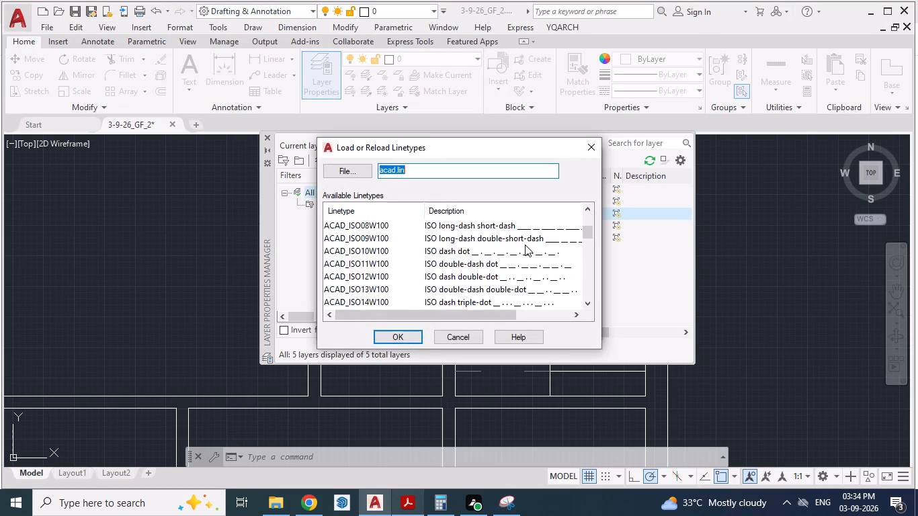
scroll(525, 245, "down", 5)
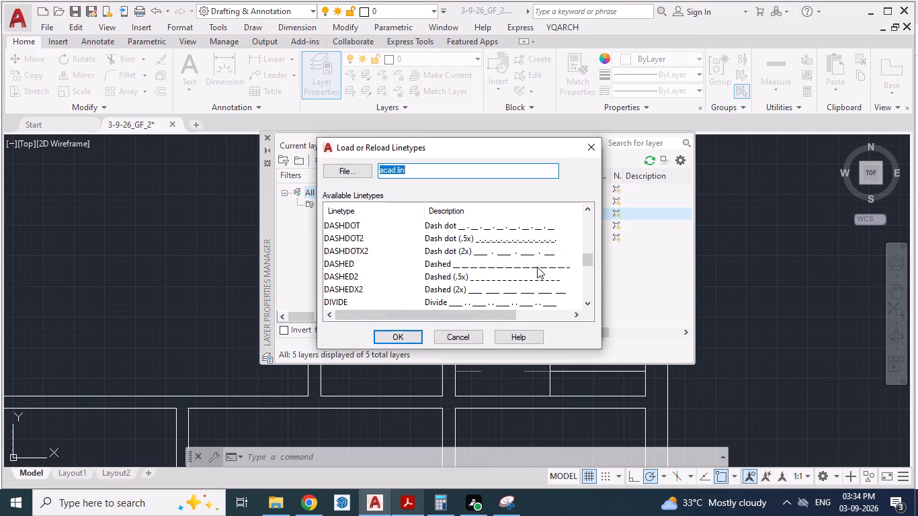
scroll(537, 267, "down", 3)
scroll(537, 267, "up", 2)
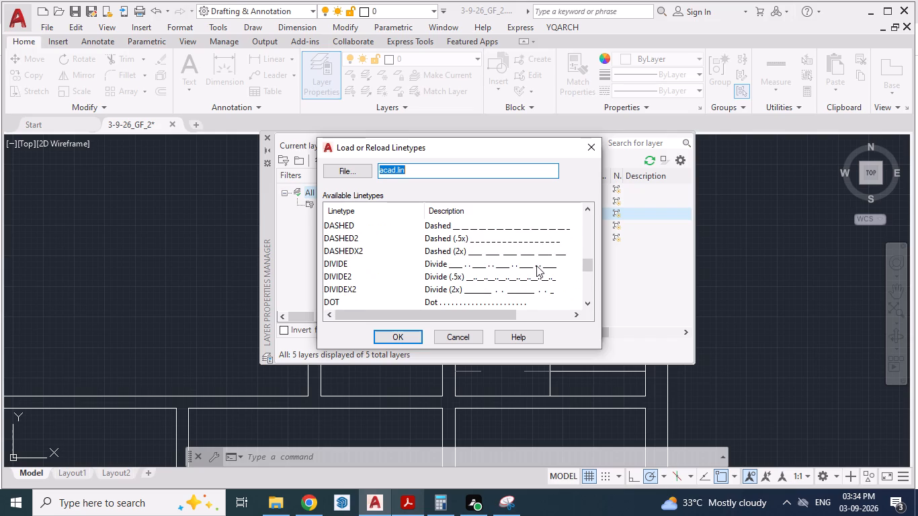
scroll(530, 254, "down", 3)
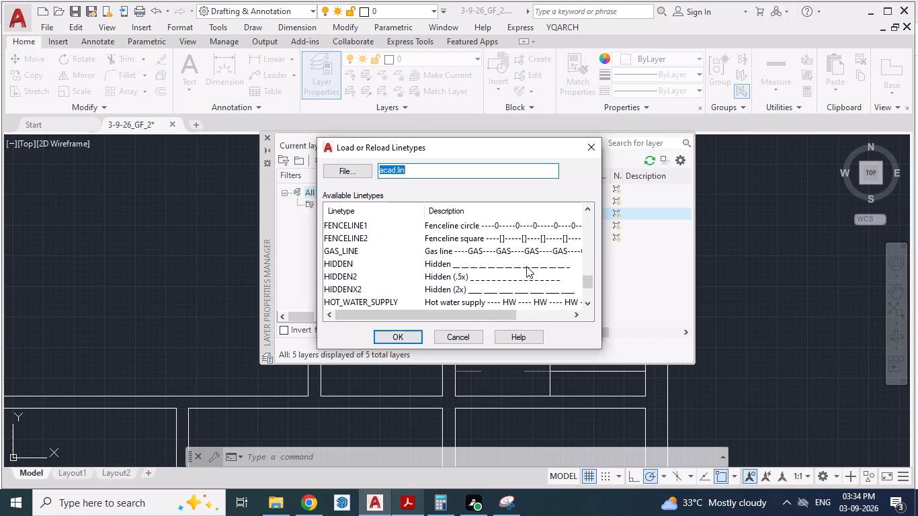
left_click(527, 268)
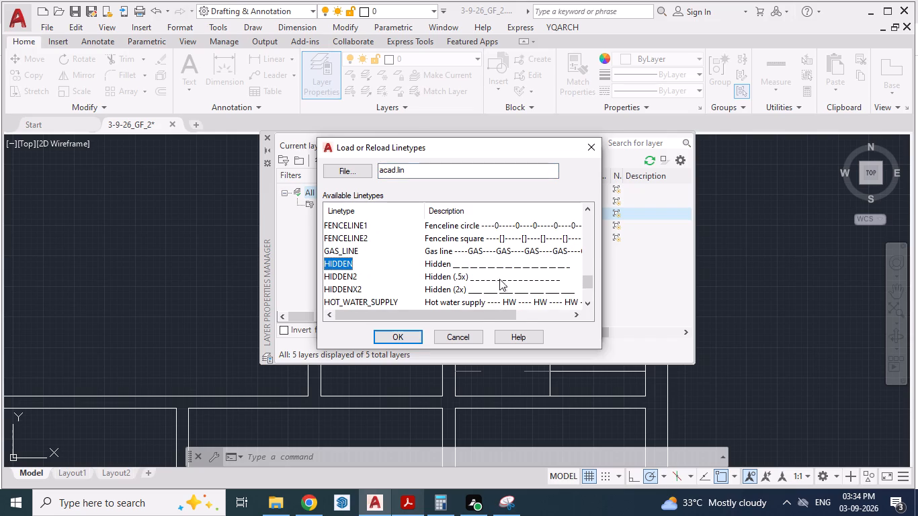
left_click(401, 341)
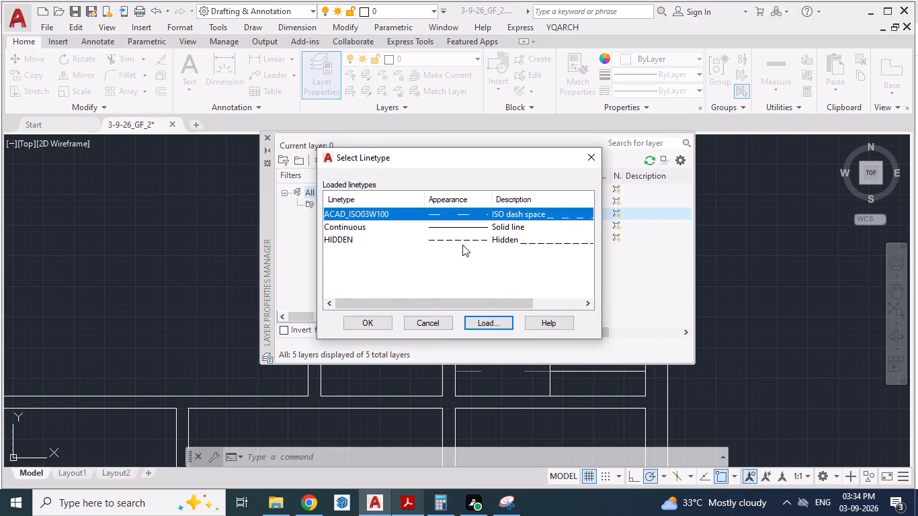
left_click(462, 245)
left_click(377, 321)
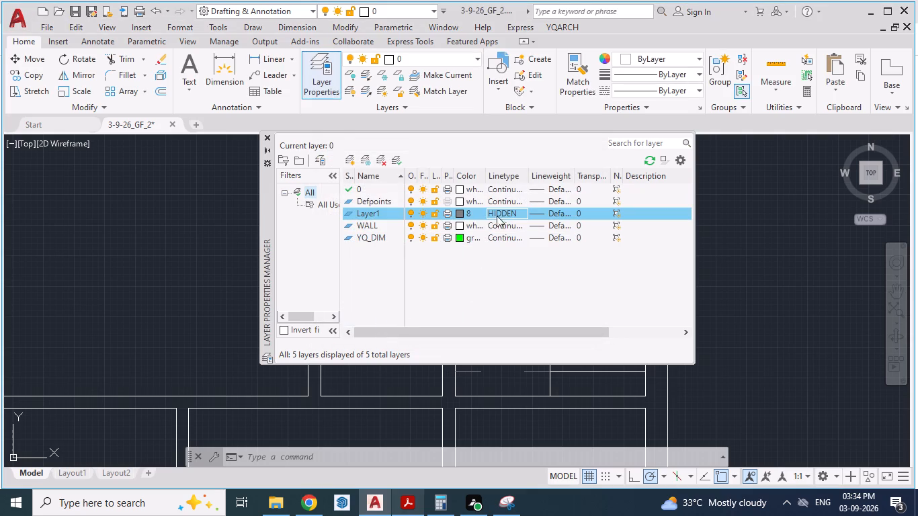
left_click(269, 137)
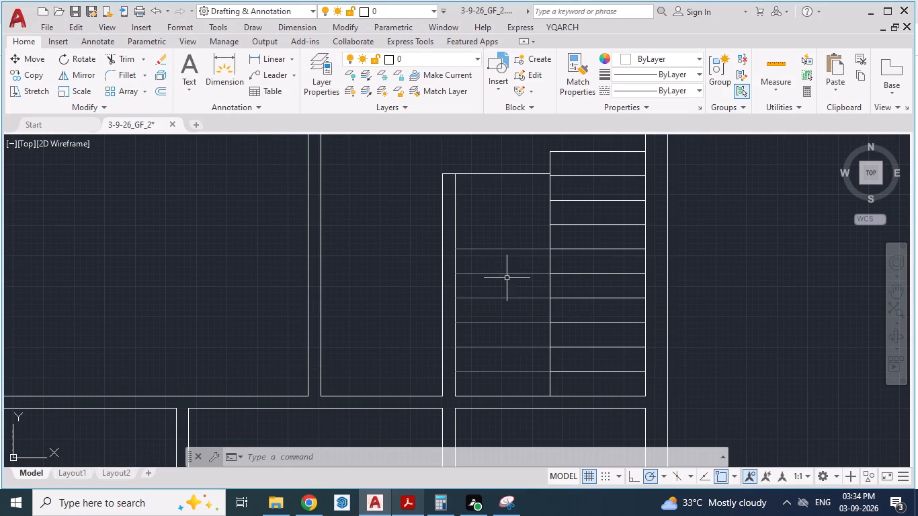
Select the six treads on Layer1 and set their own linetype to HIDDEN.
left_click(507, 223)
left_click(483, 374)
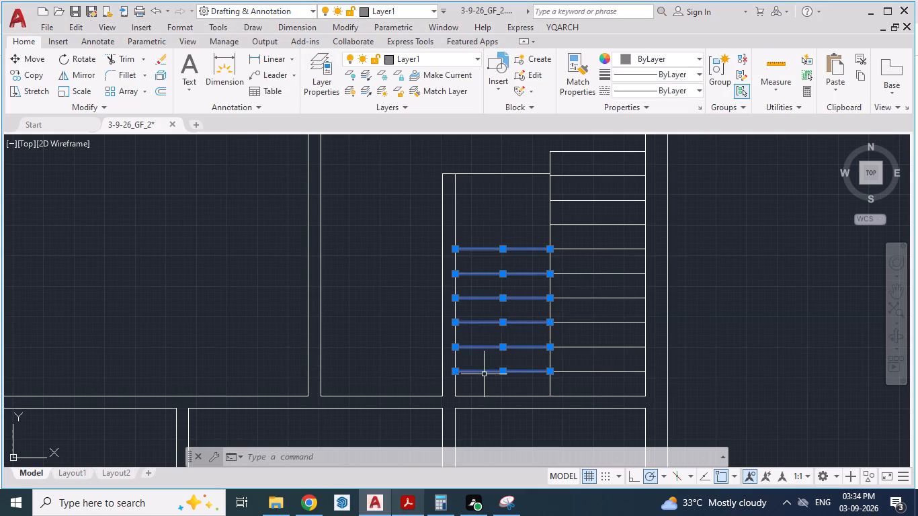
left_click(681, 87)
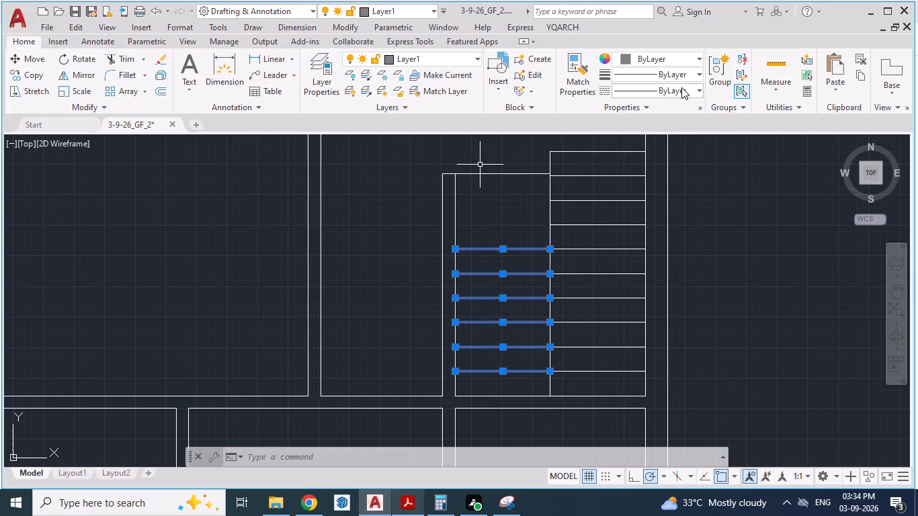
left_click(668, 172)
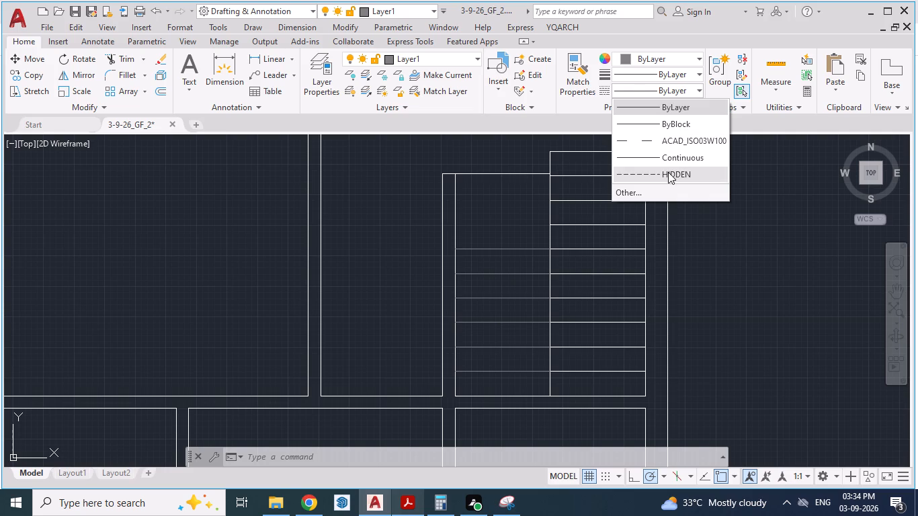
Load the DOT linetype from acad.lin and assign it to Layer1.
key("Return")
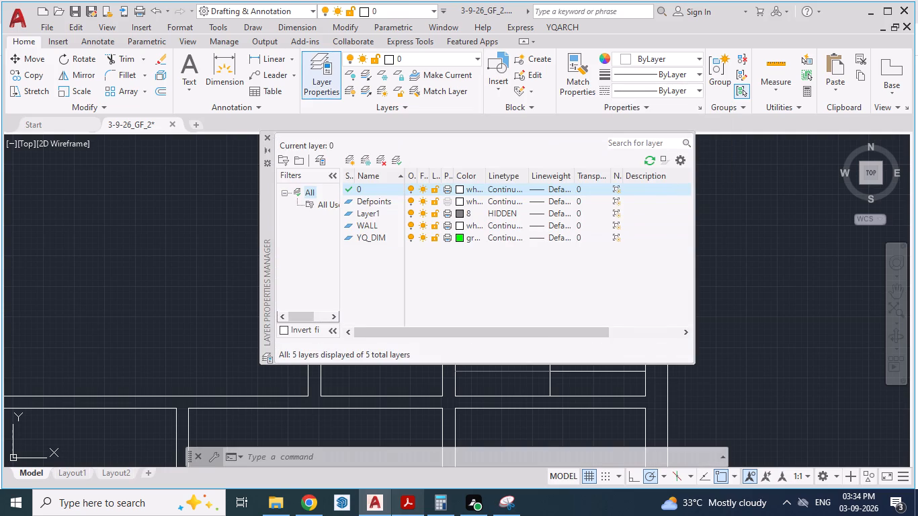
left_click(512, 209)
left_click(513, 212)
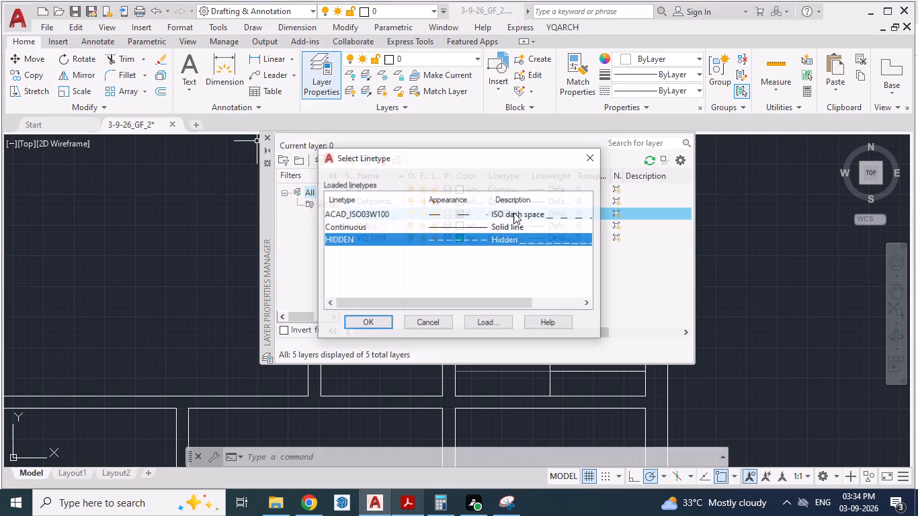
left_click(497, 325)
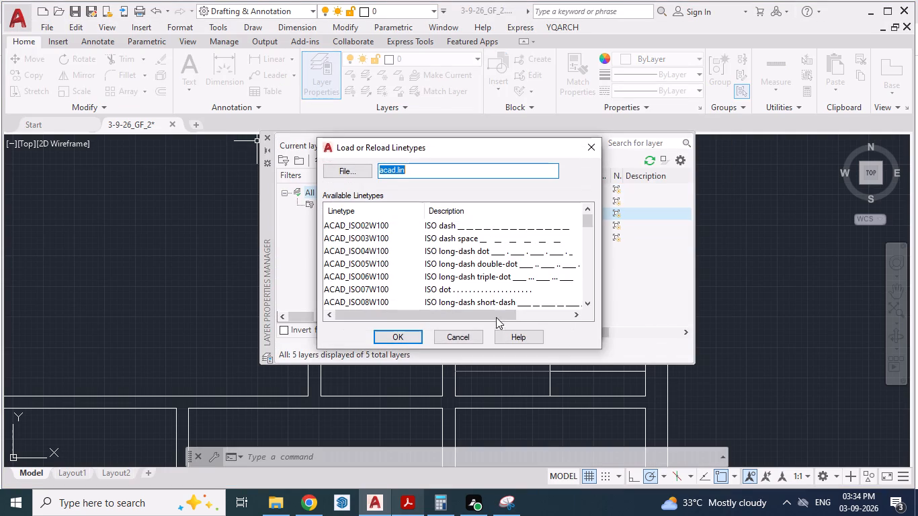
scroll(546, 255, "down", 5)
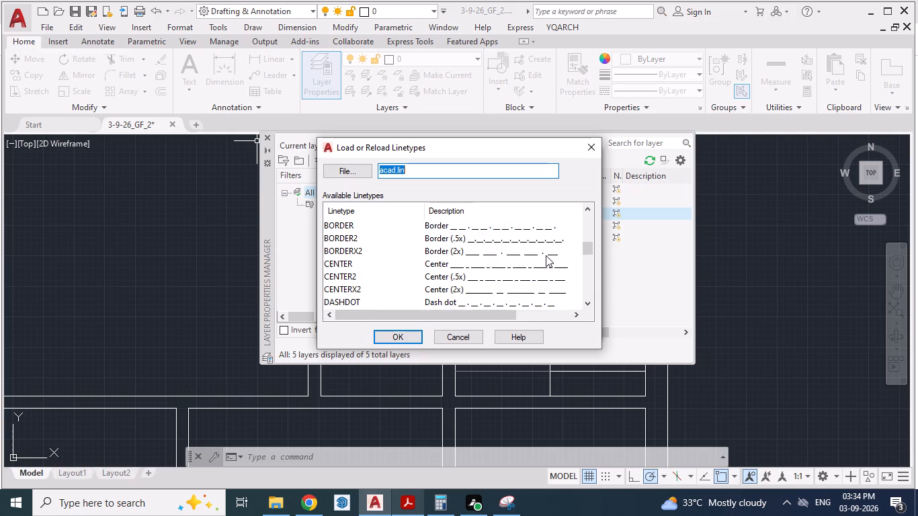
scroll(546, 255, "down", 1)
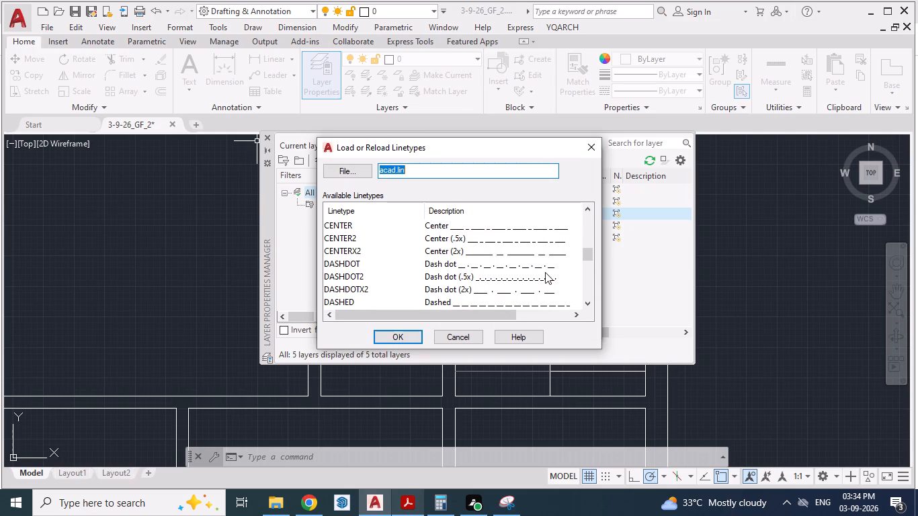
scroll(543, 255, "down", 2)
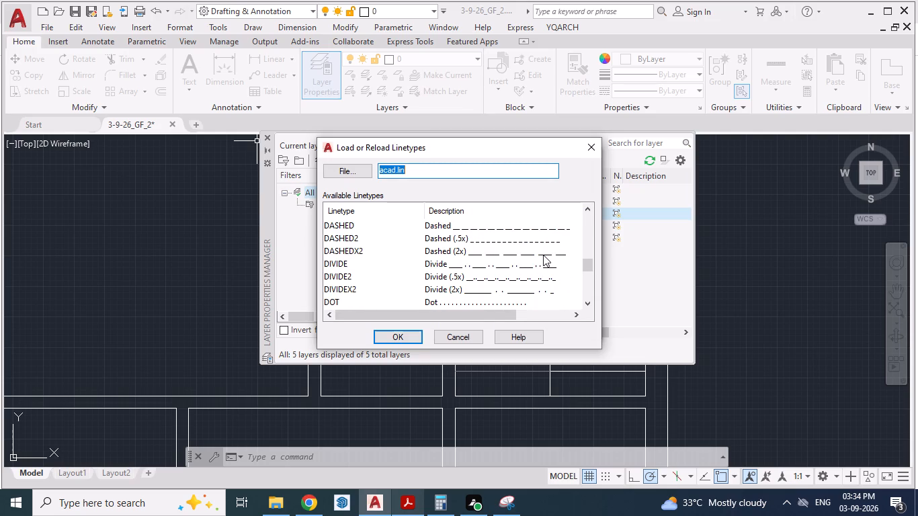
scroll(543, 261, "down", 2)
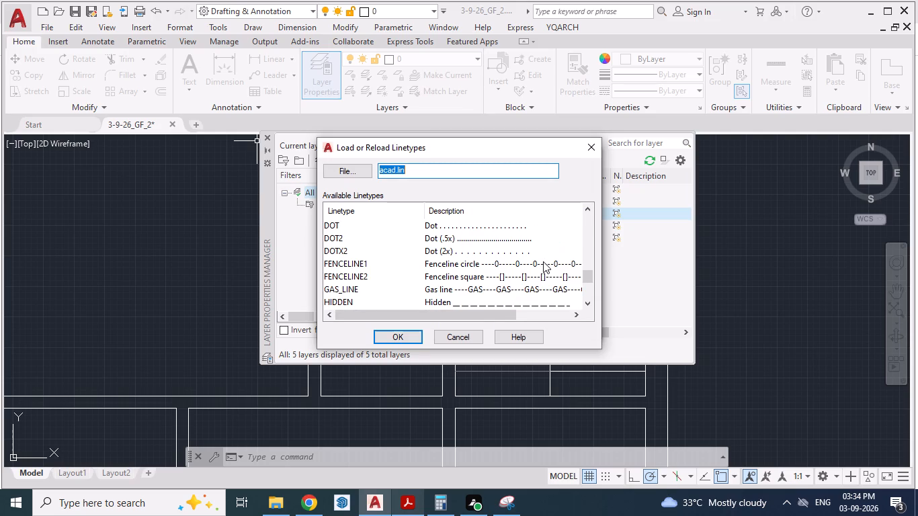
scroll(540, 251, "down", 1)
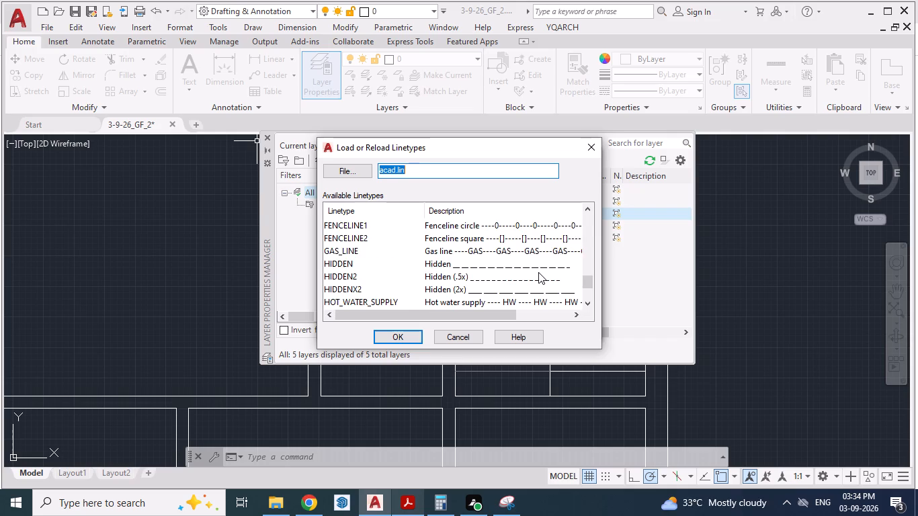
scroll(538, 272, "down", 4)
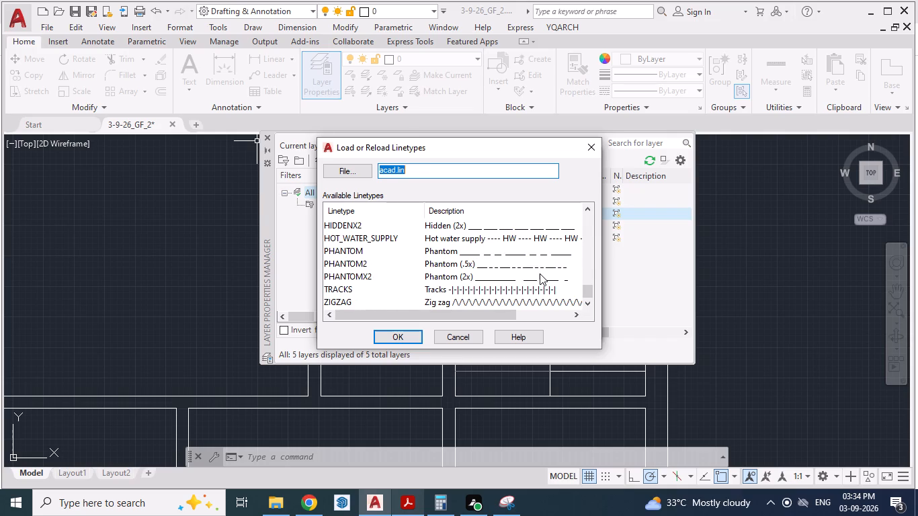
scroll(540, 273, "down", 2)
scroll(540, 273, "up", 1)
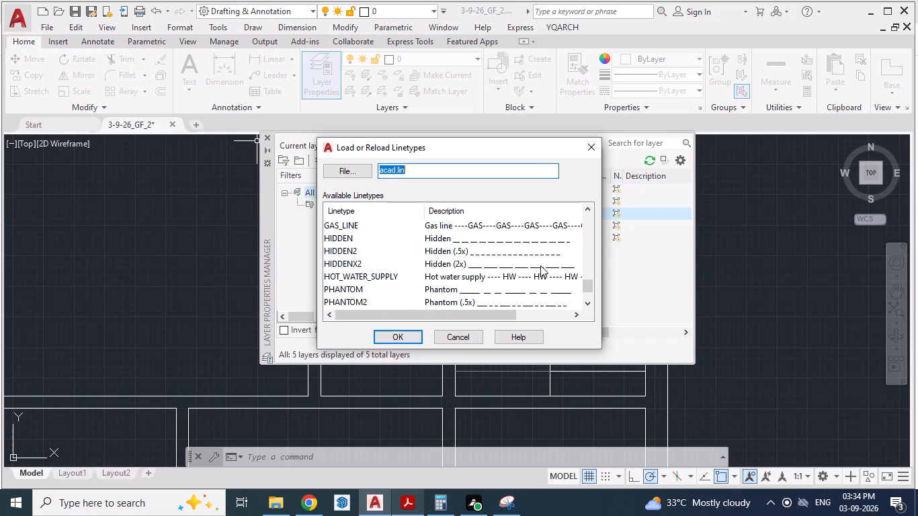
left_click(538, 253)
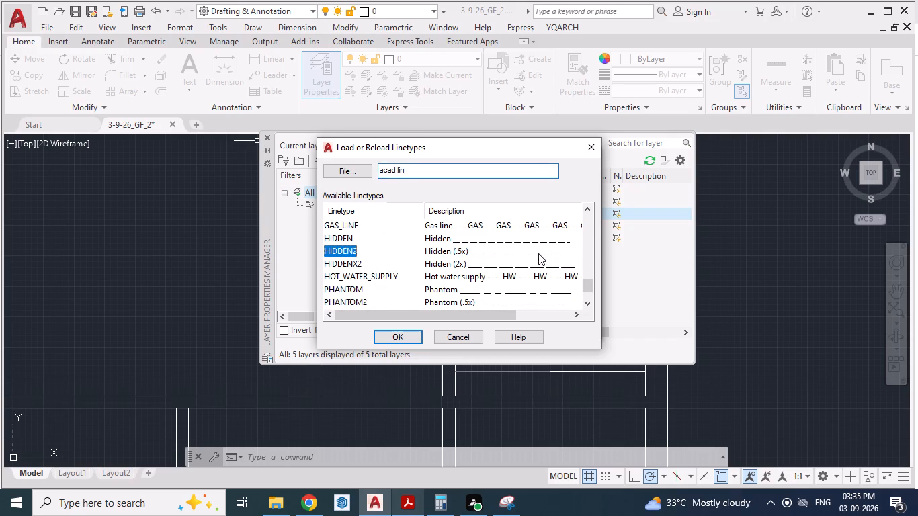
scroll(538, 253, "up", 2)
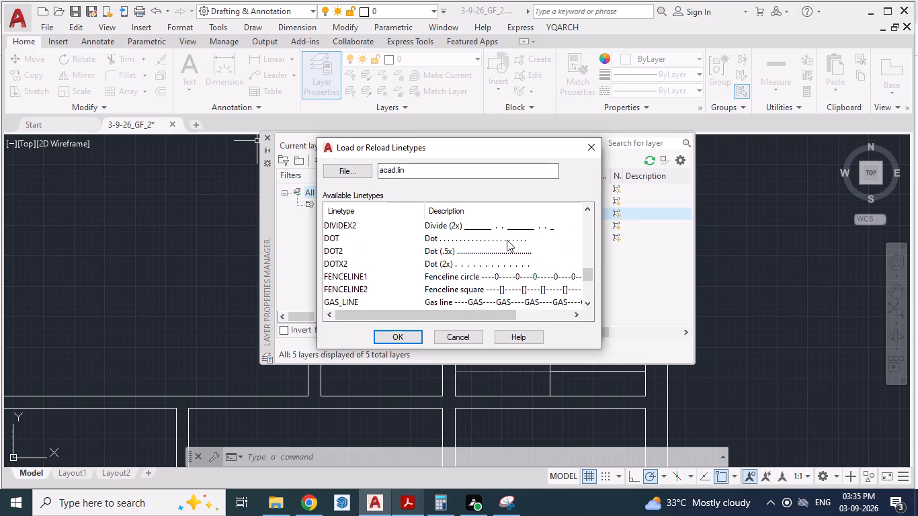
left_click(507, 240)
left_click(407, 337)
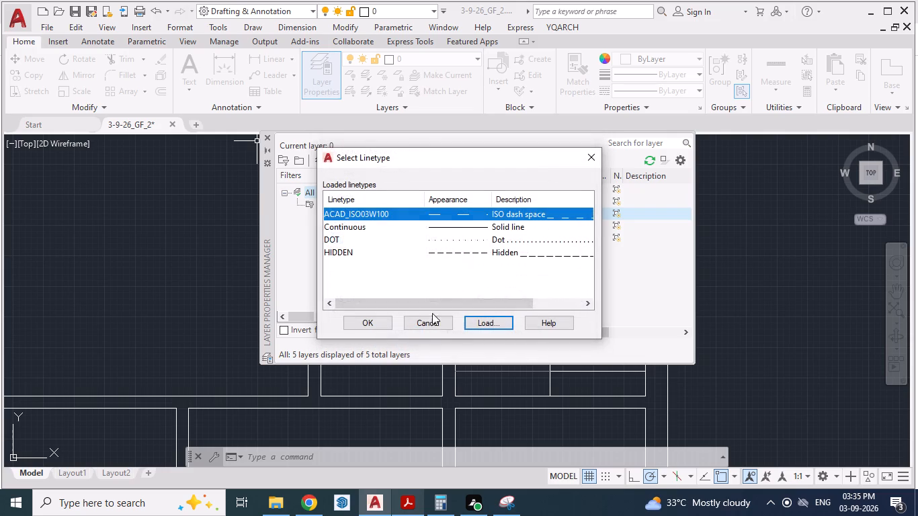
left_click(459, 241)
left_click(388, 323)
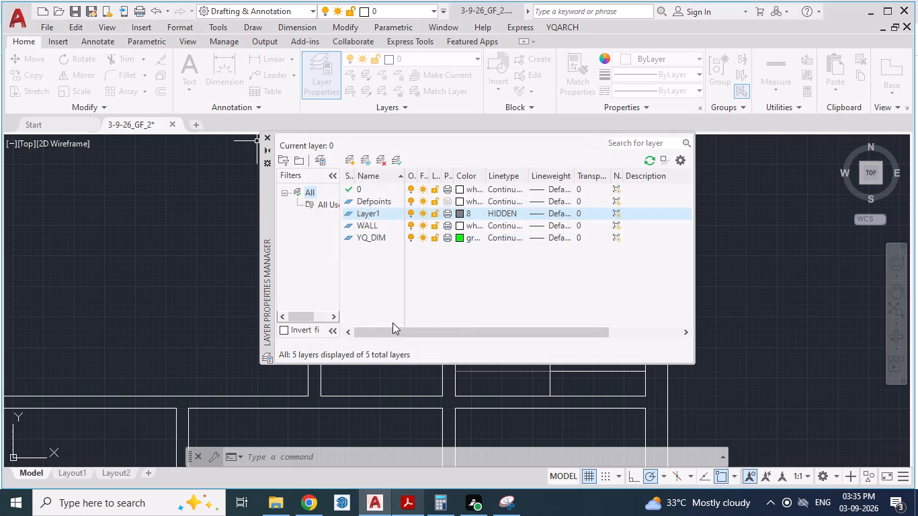
left_click(265, 138)
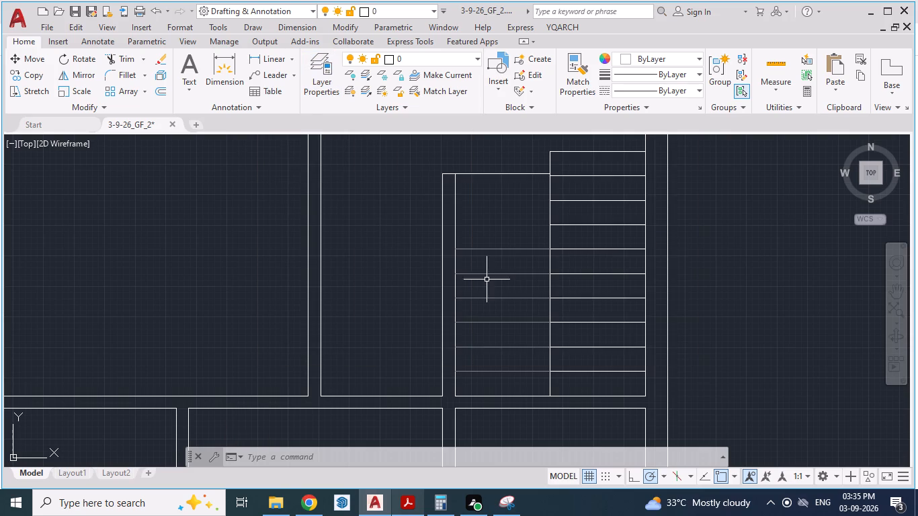
scroll(513, 300, "up", 4)
scroll(514, 298, "down", 6)
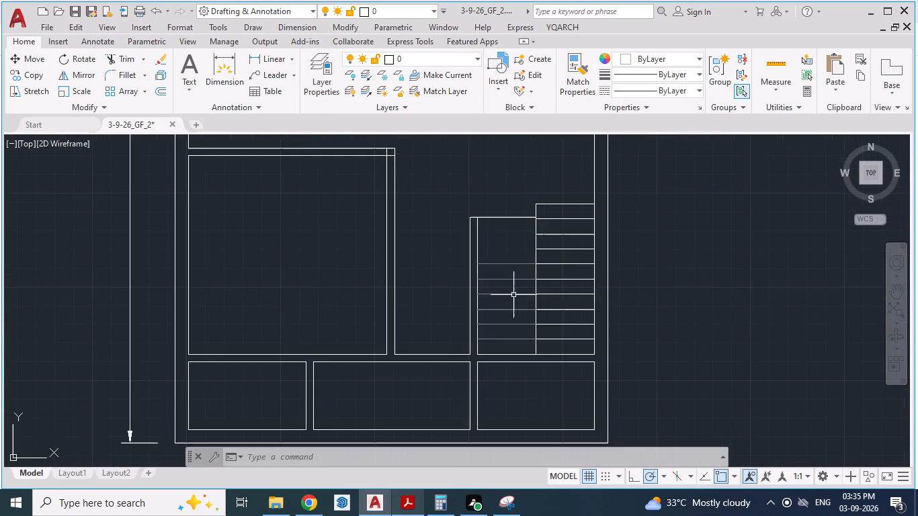
scroll(509, 336, "up", 1)
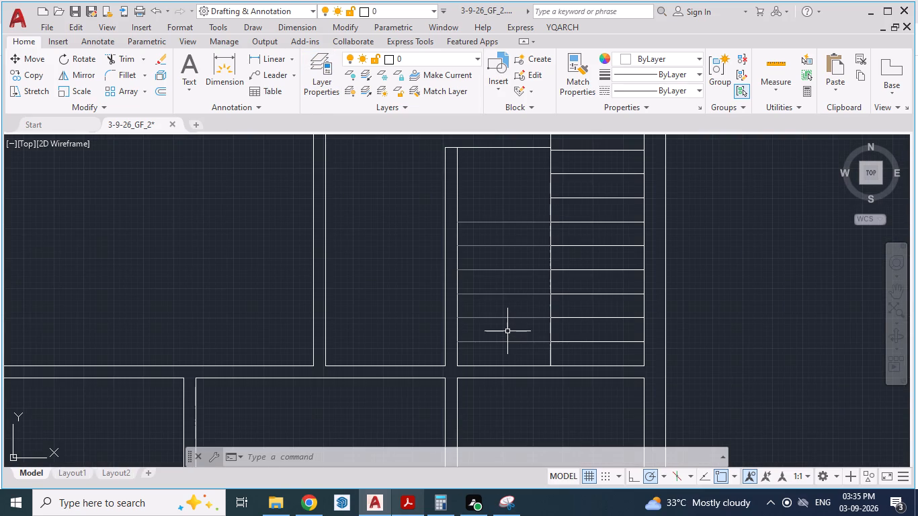
Following the PDF plan, add an aligned dimension across the passage between the Bedroom 3 wall and the staircase wall.
key("alt+Tab")
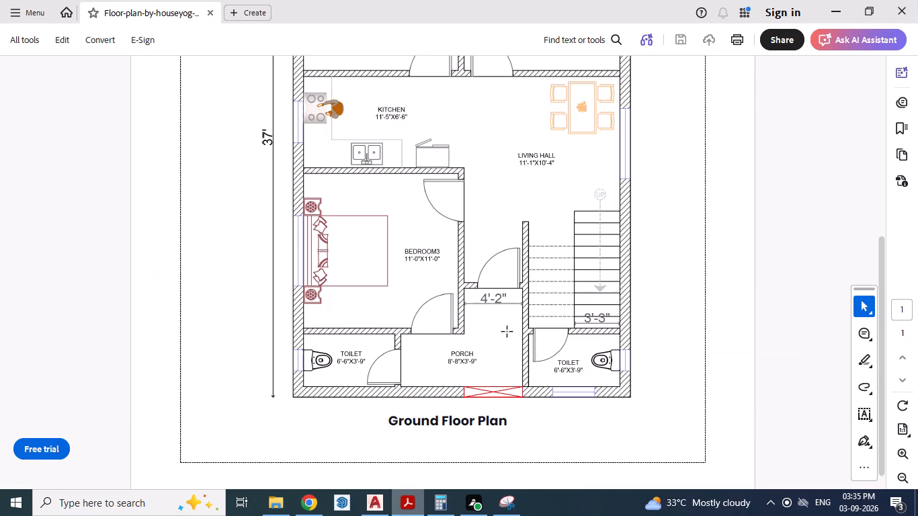
key("alt+Tab")
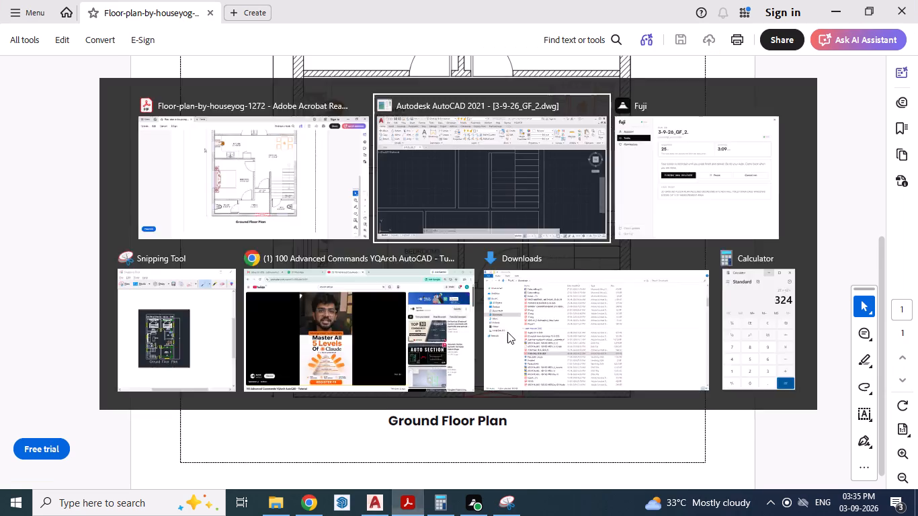
scroll(520, 337, "down", 1)
scroll(425, 303, "up", 1)
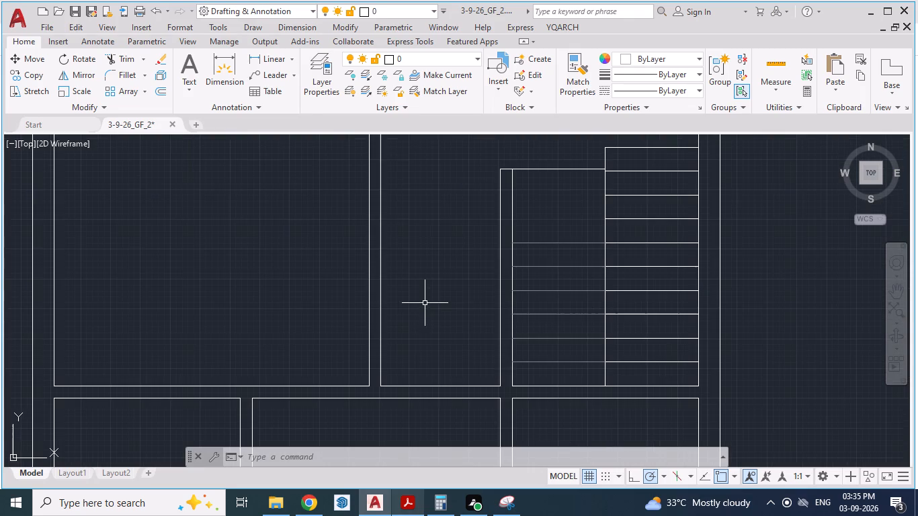
key("alt+Tab")
key("alt+Tab")
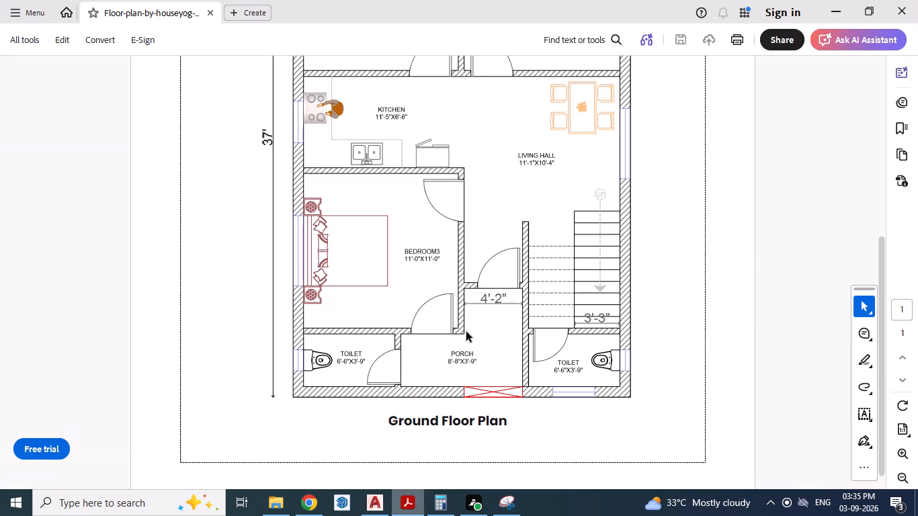
type("DA")
key("Return")
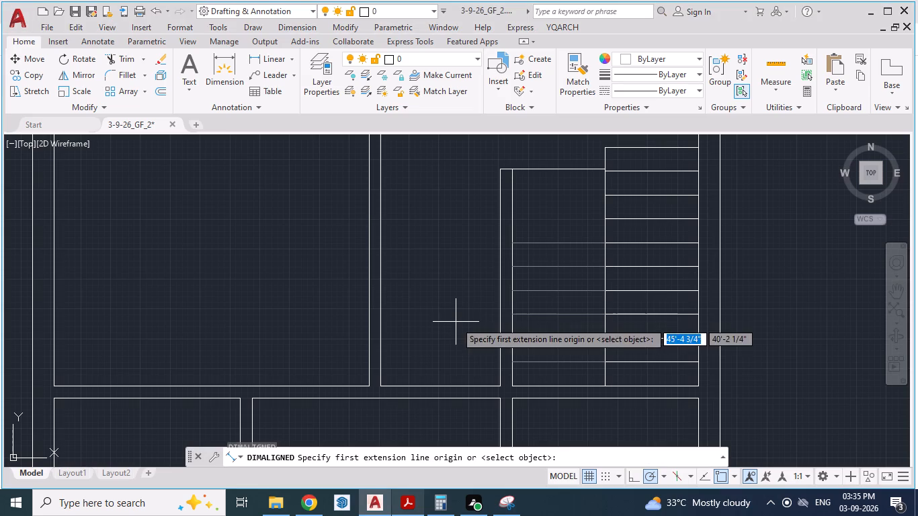
left_click(377, 318)
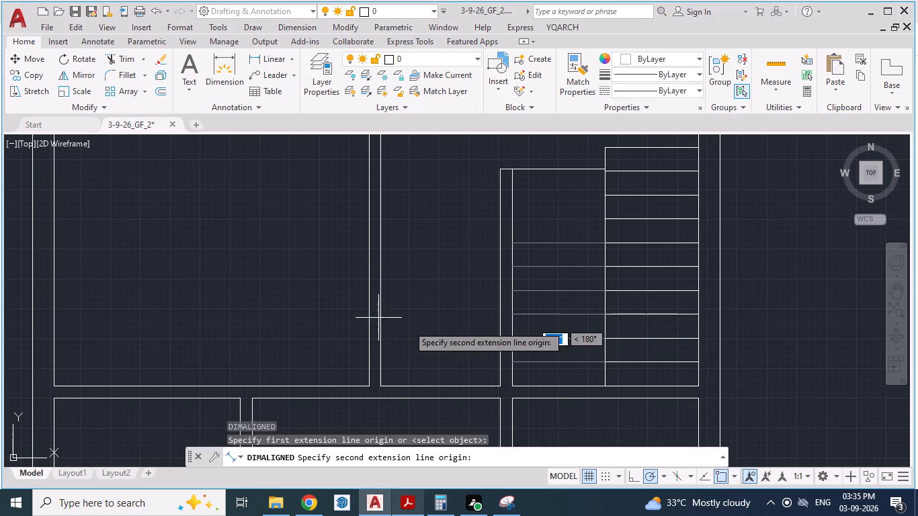
left_click(502, 315)
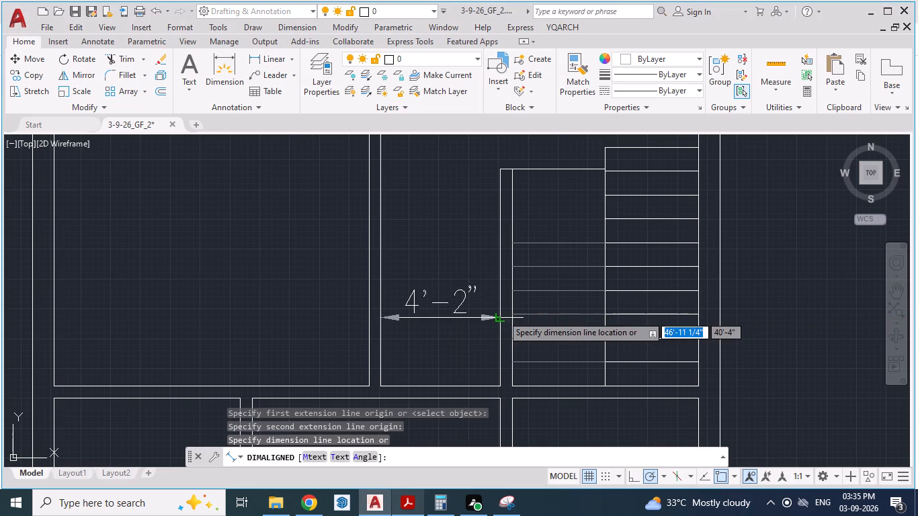
left_click(487, 341)
key("Return")
After checking the doors in the PDF plan, set the hole width for YQArch's Open Door on Wall to 30.
key("alt+Tab")
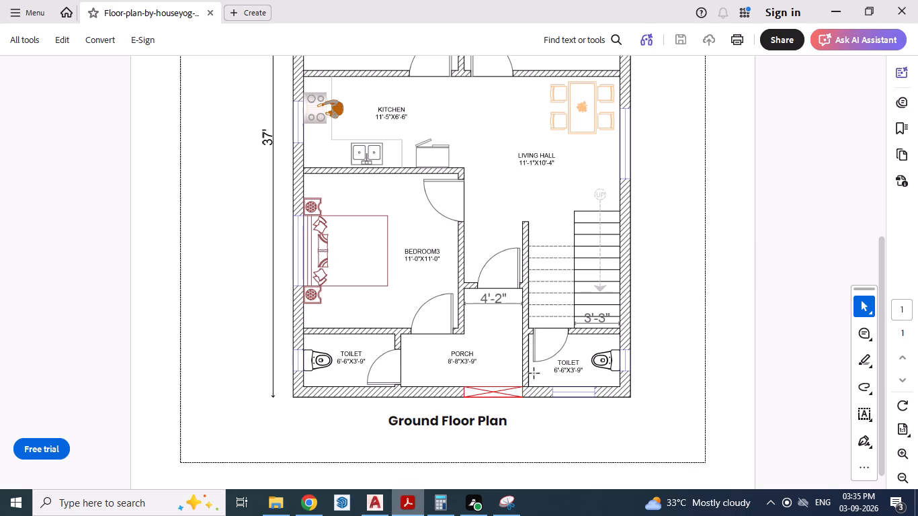
key("alt+Tab")
scroll(504, 298, "down", 2)
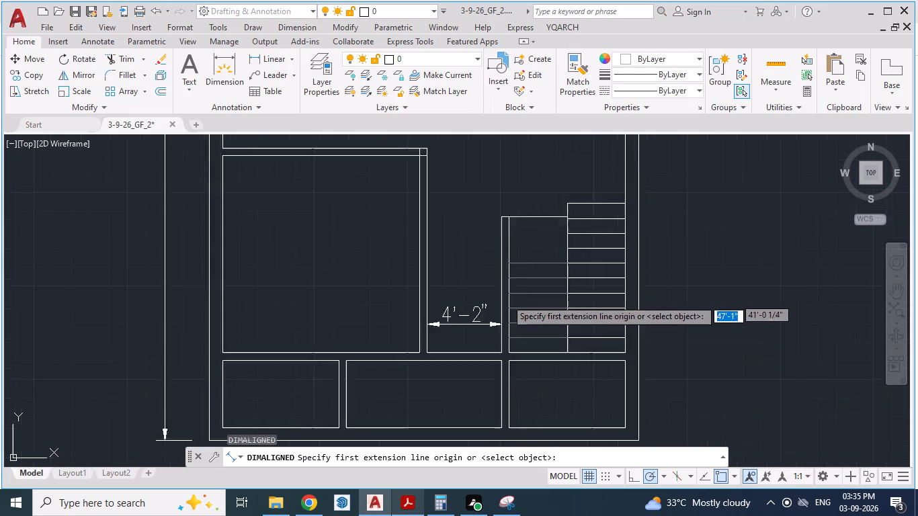
scroll(372, 378, "up", 2)
key("alt+Tab")
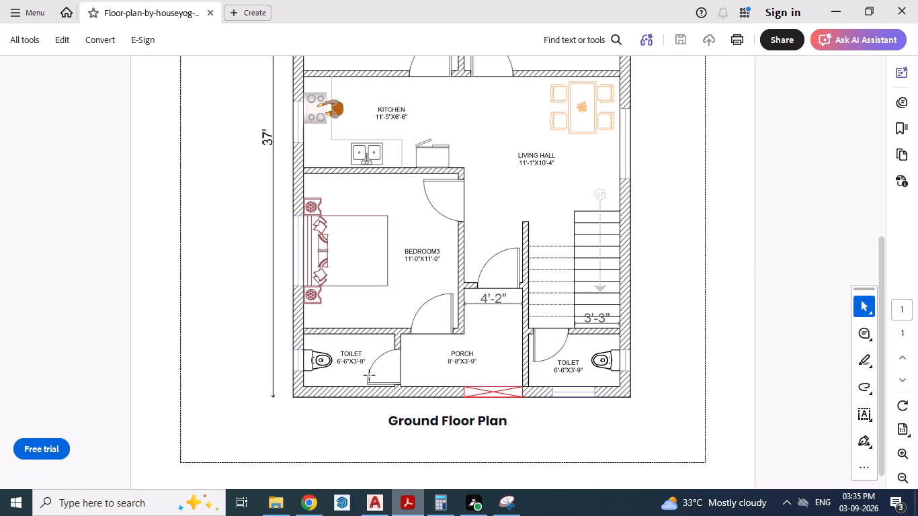
key("alt+Tab")
left_click(567, 28)
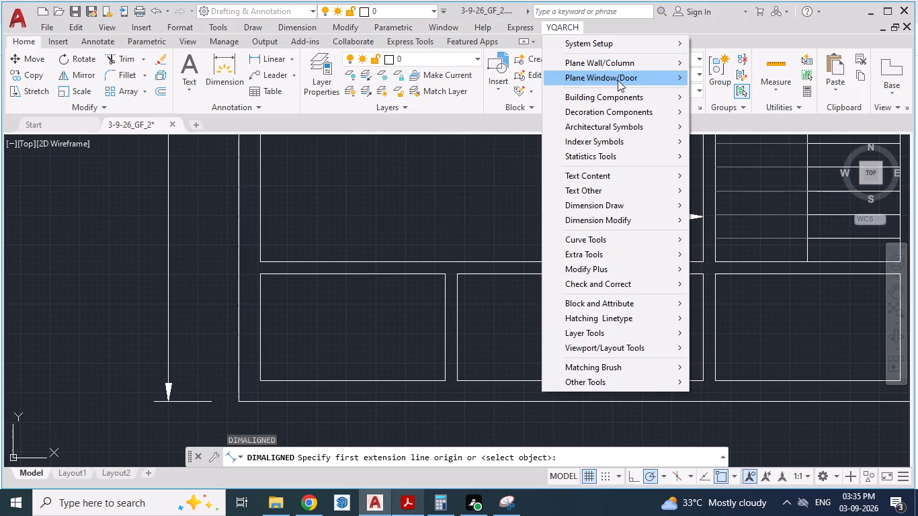
left_click(737, 81)
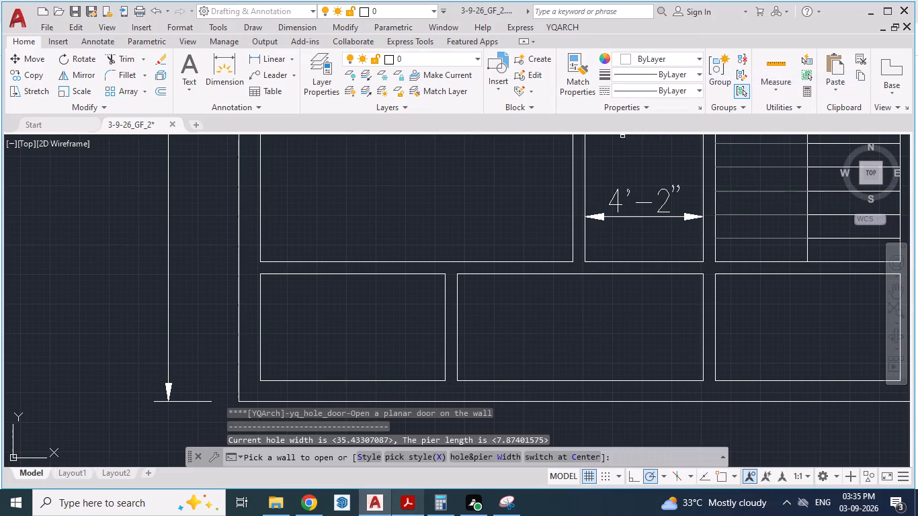
left_click(477, 457)
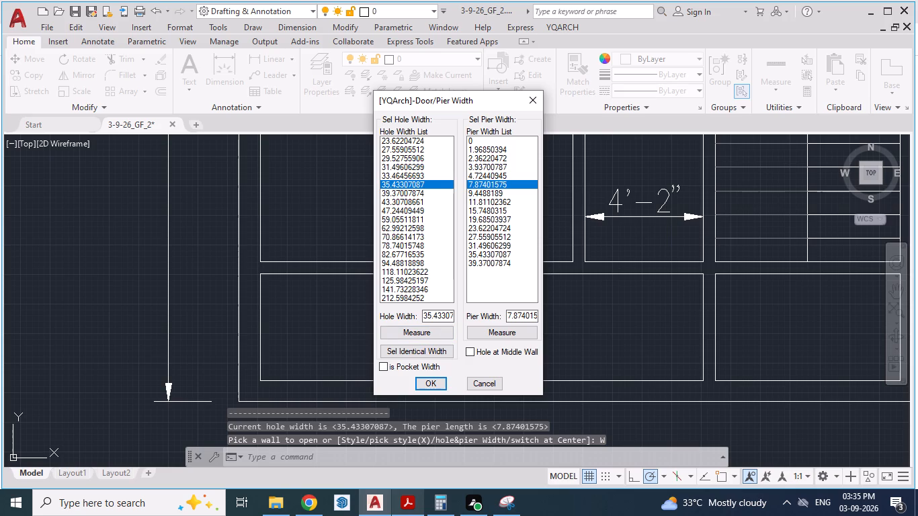
left_click_drag(423, 318, 513, 314)
type("30")
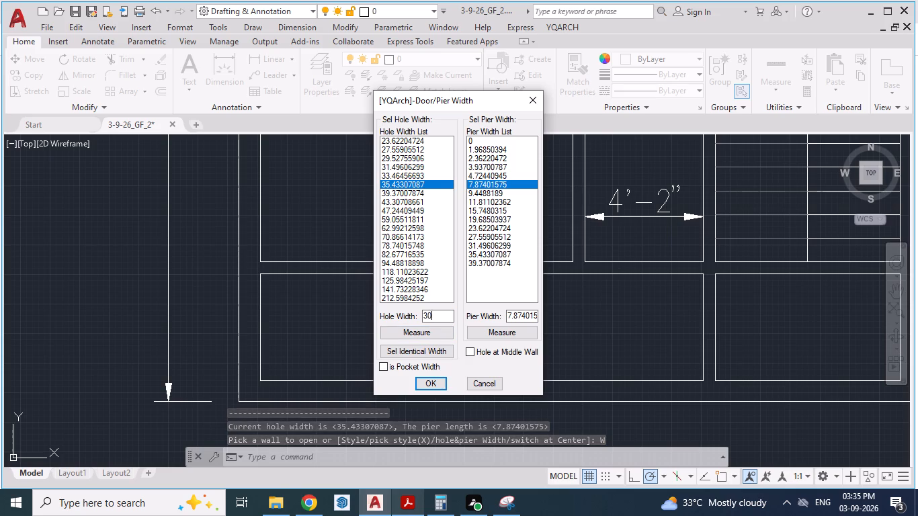
left_click(435, 382)
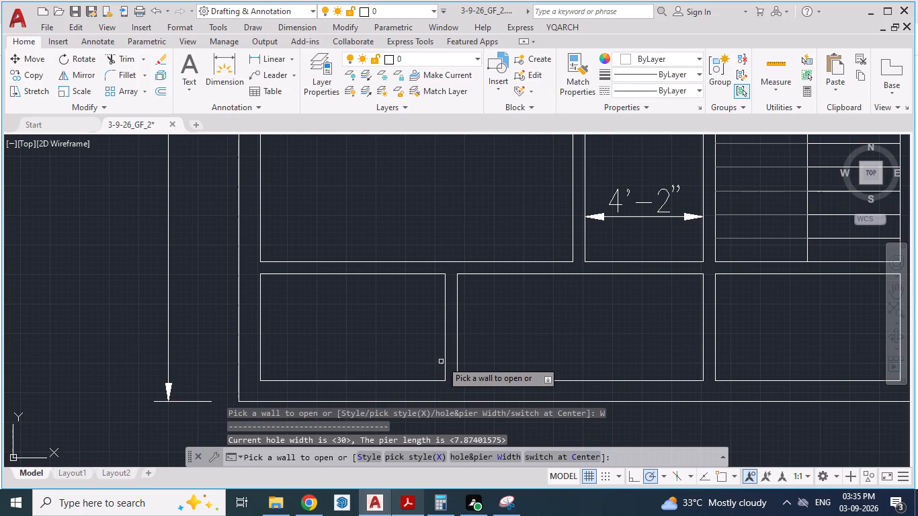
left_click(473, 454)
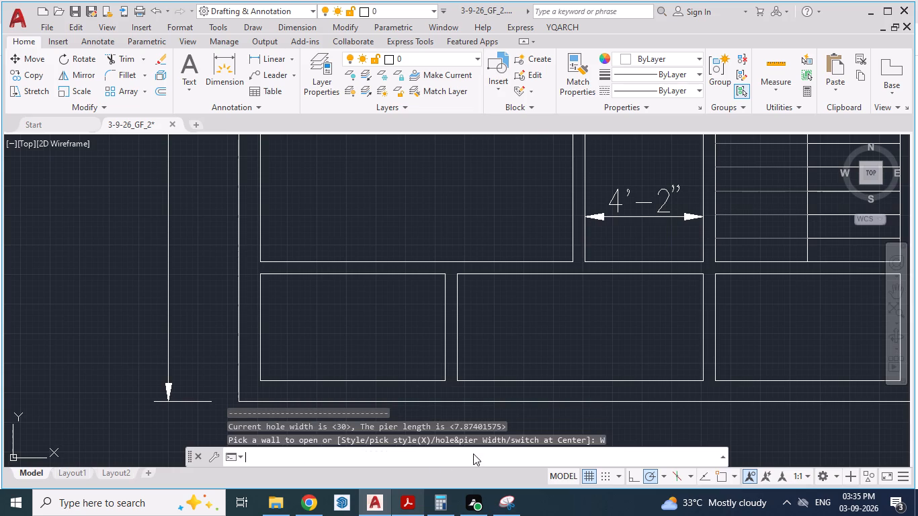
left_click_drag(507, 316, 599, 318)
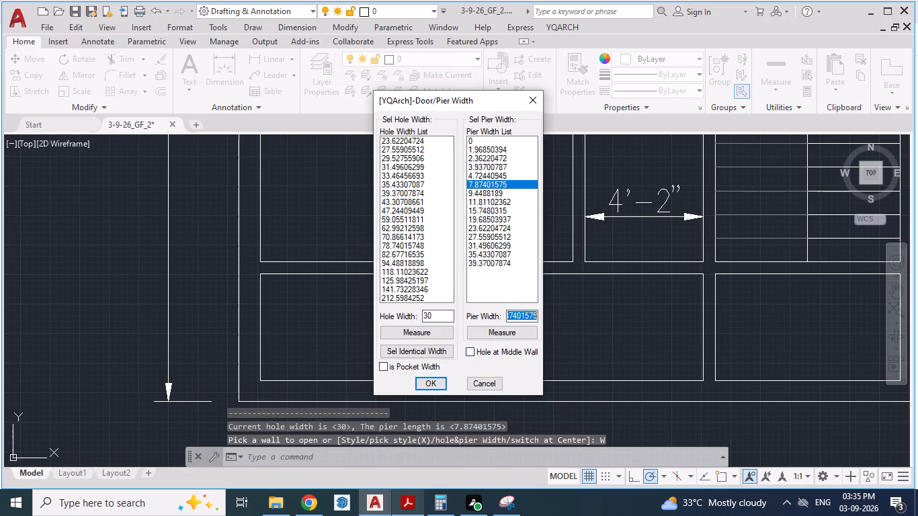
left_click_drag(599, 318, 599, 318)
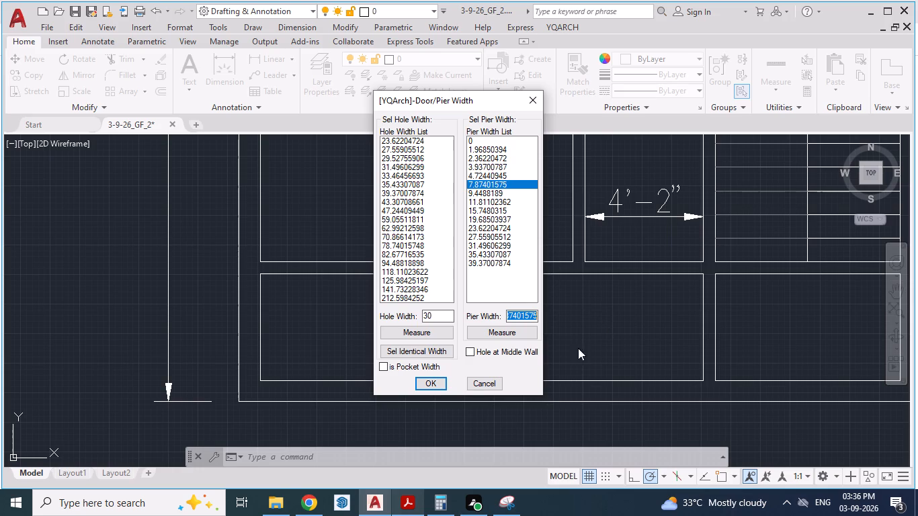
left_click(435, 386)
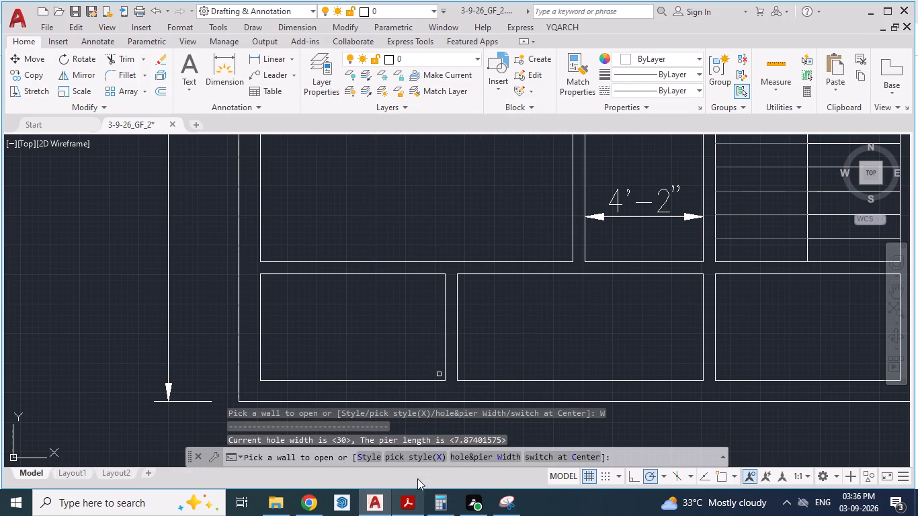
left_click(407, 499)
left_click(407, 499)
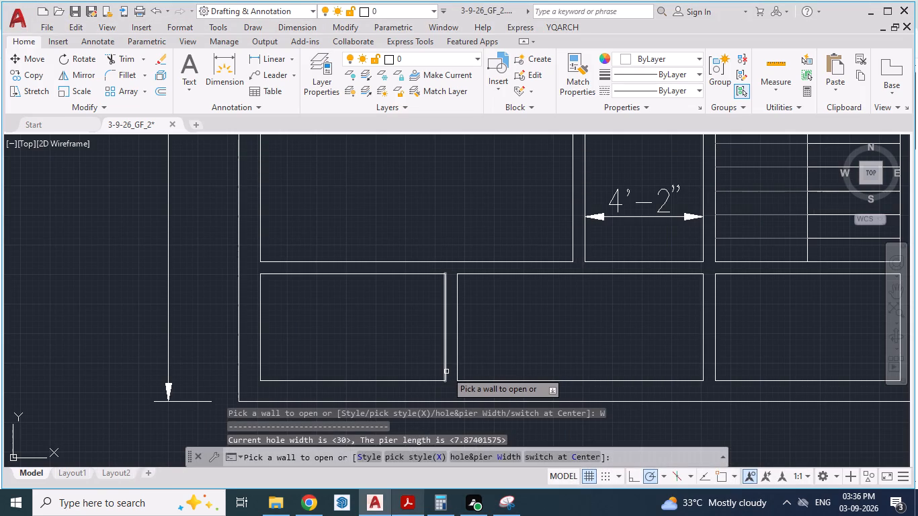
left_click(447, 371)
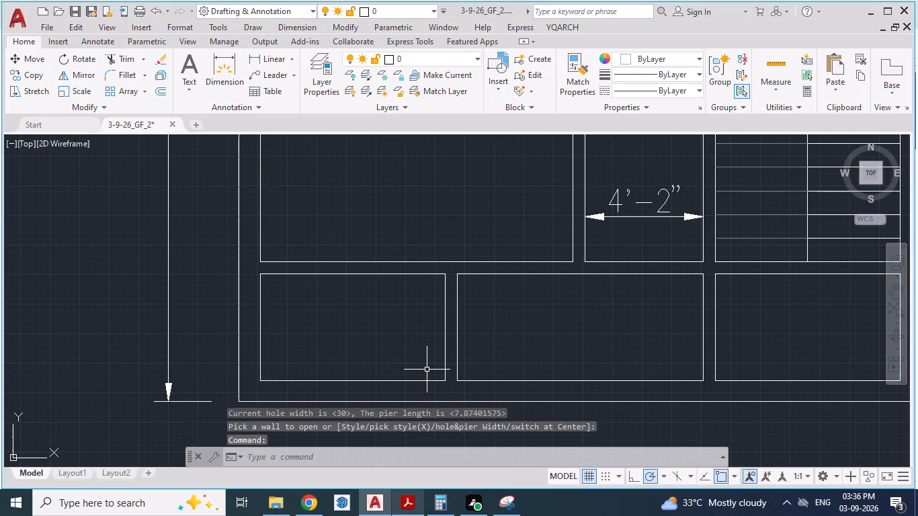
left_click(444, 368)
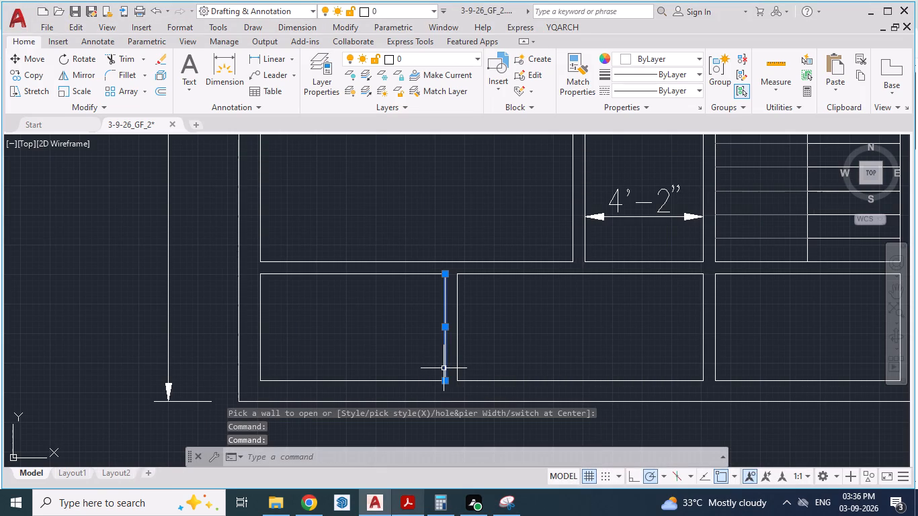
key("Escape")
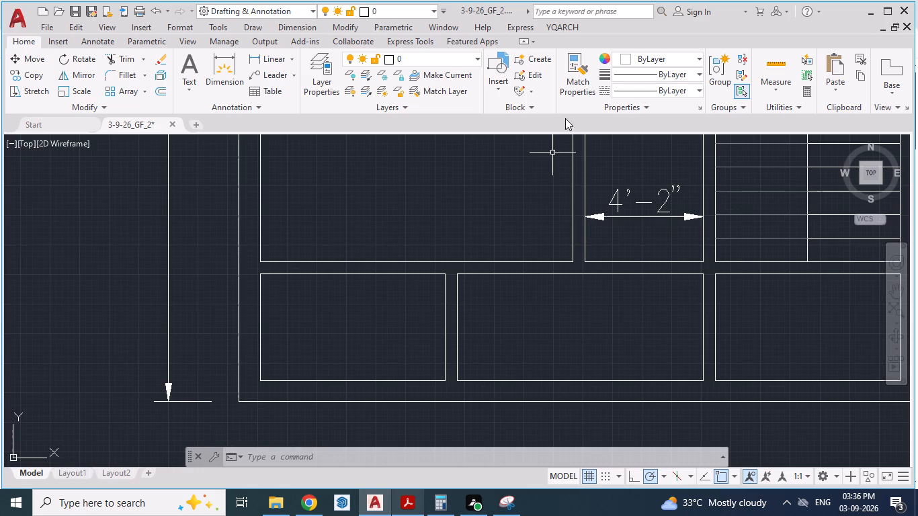
Open a door in the wall between the left toilet and the porch, hinged at its lower end and swinging into the toilet.
left_click(560, 29)
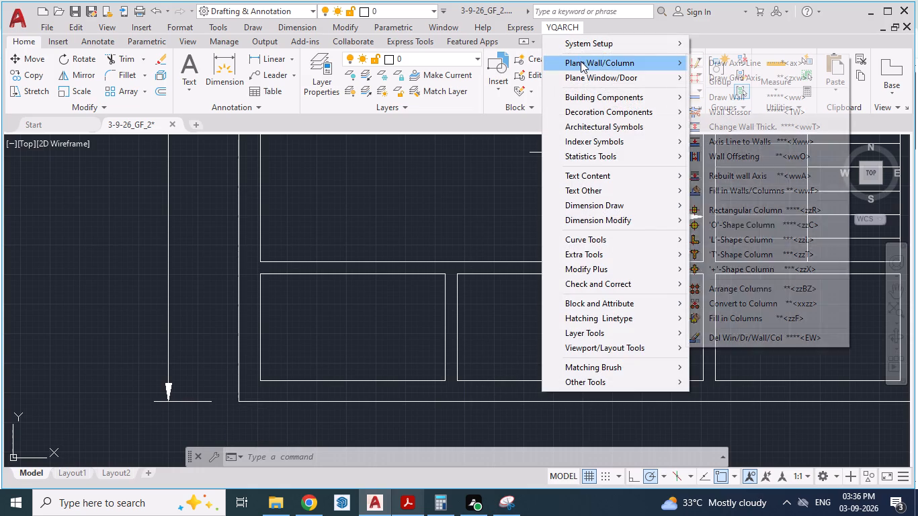
left_click(638, 81)
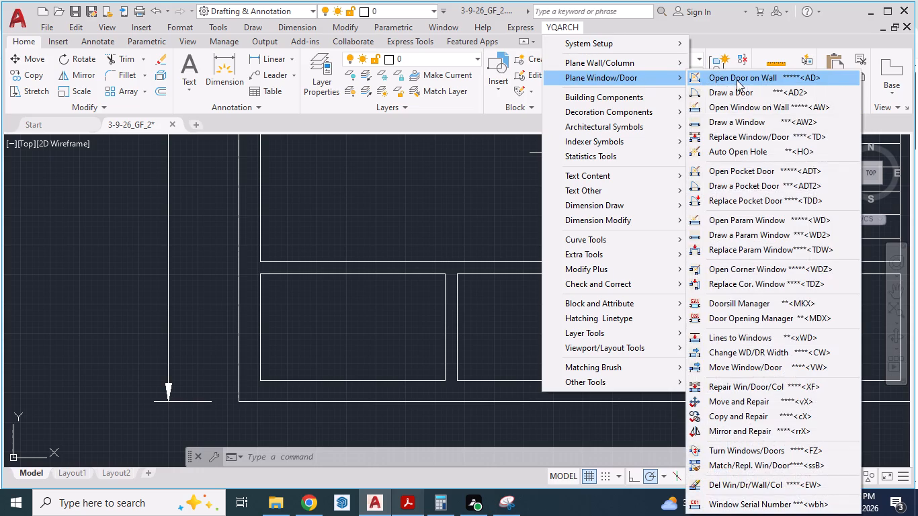
left_click(737, 79)
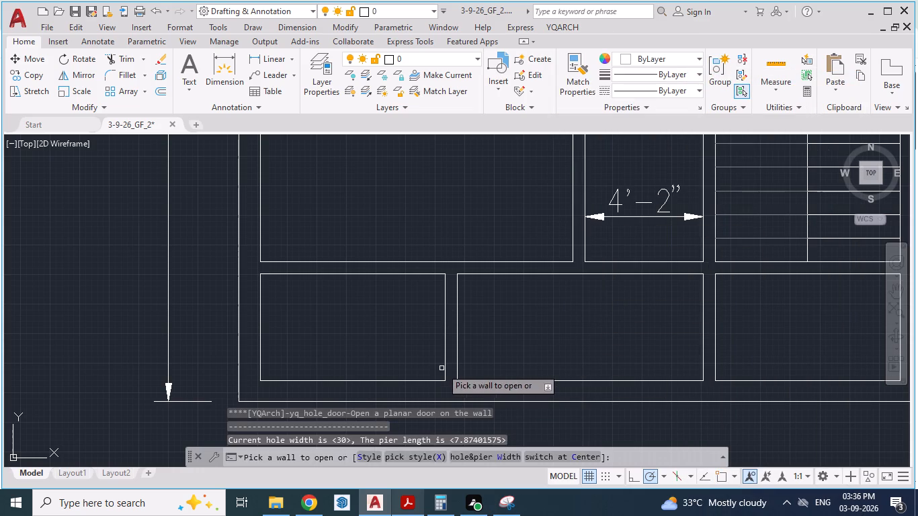
left_click(444, 369)
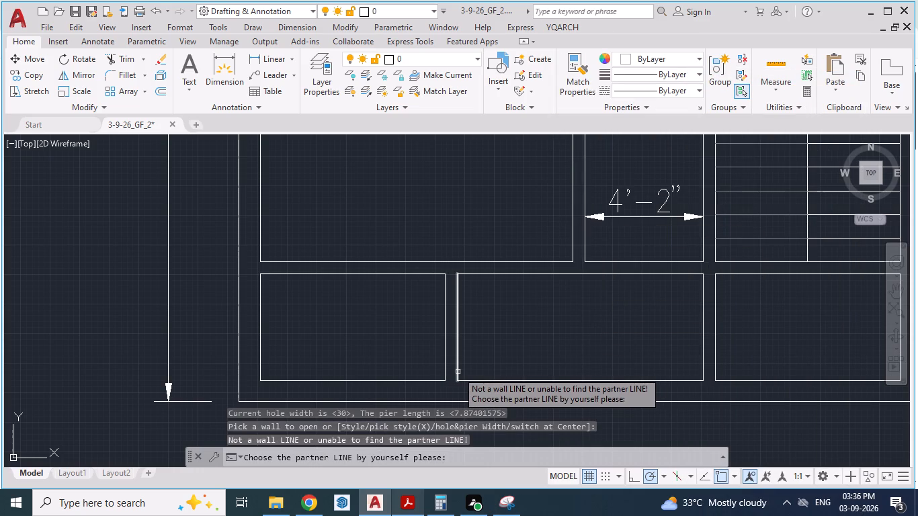
left_click(458, 372)
left_click(397, 361)
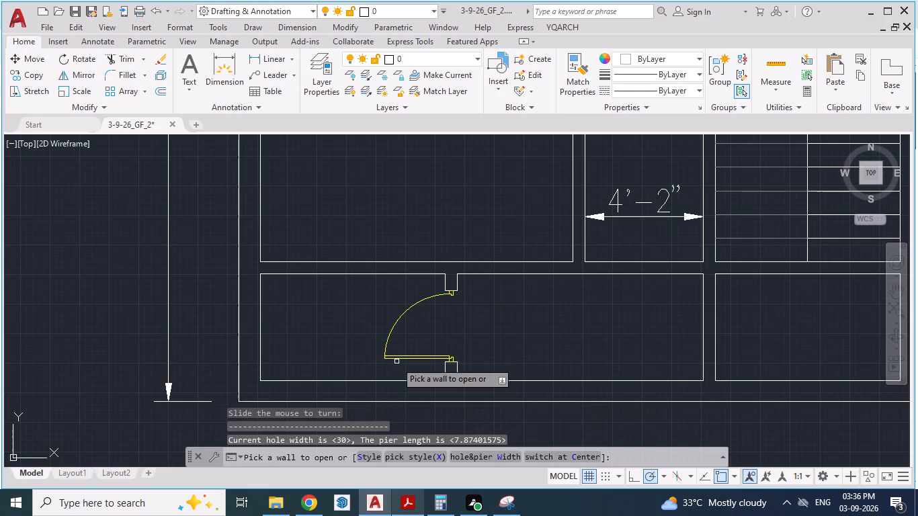
Following the PDF plan, move the left toilet's door straight down the opening, closer to the bottom outer wall.
scroll(493, 364, "down", 1)
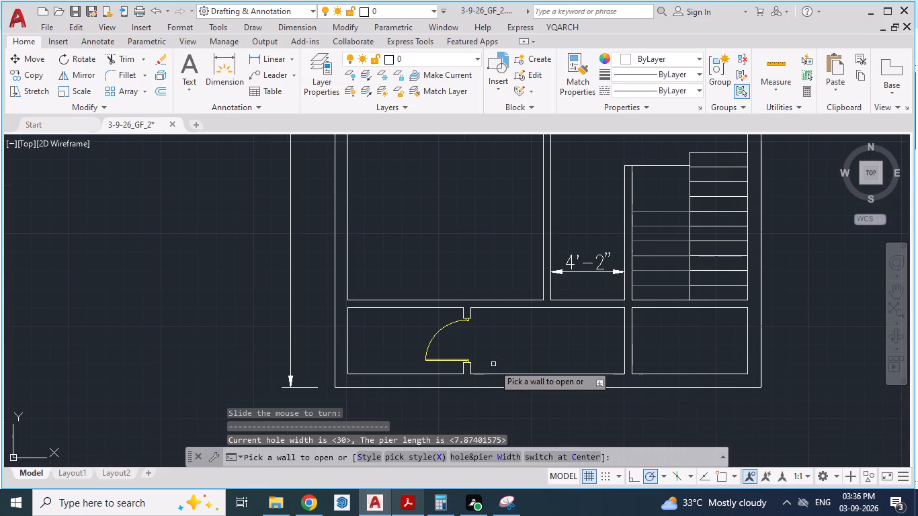
key("alt+Tab")
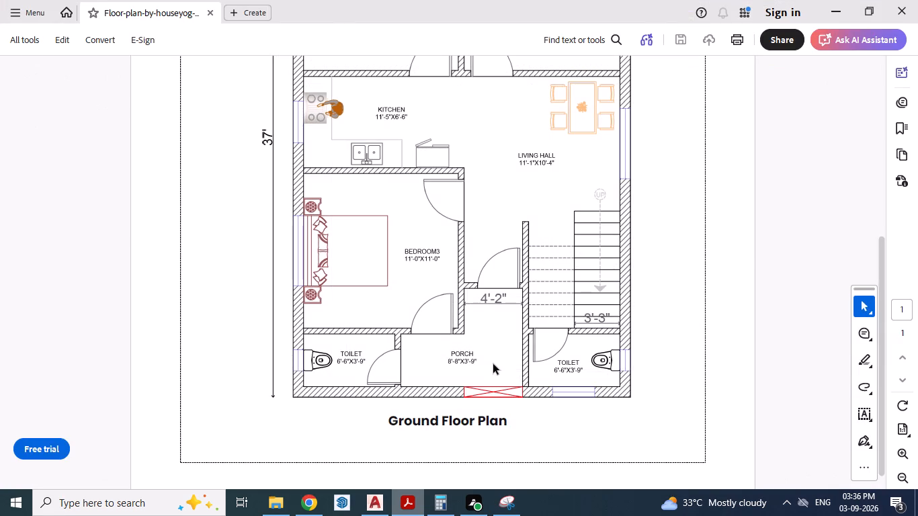
key("alt+Tab")
scroll(427, 394, "up", 1)
scroll(474, 343, "up", 1)
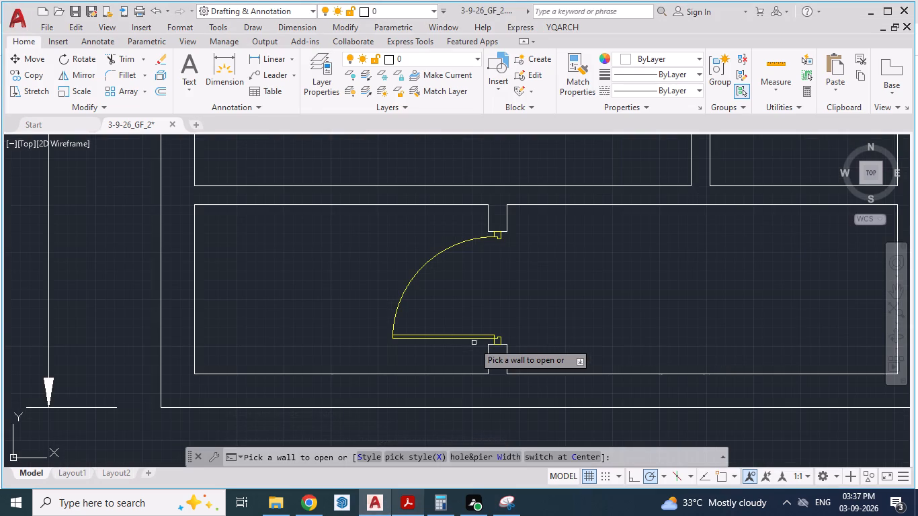
key("Escape")
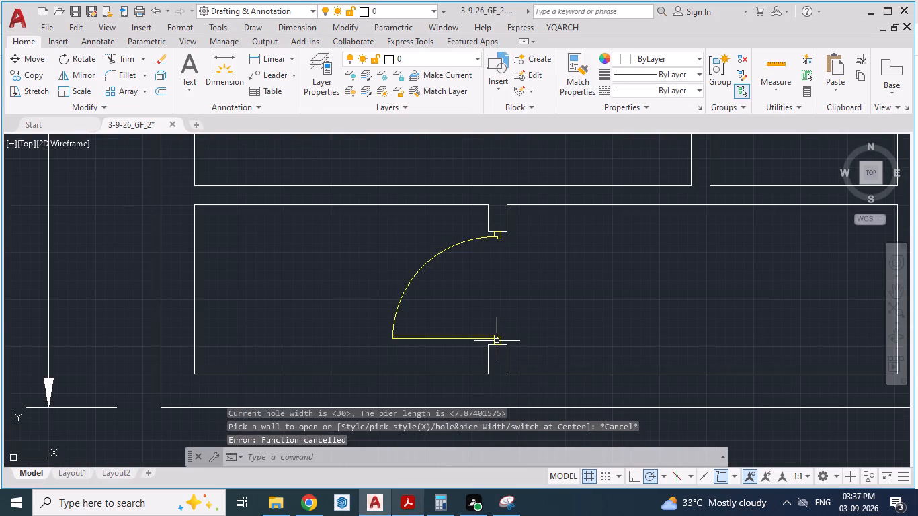
left_click(497, 341)
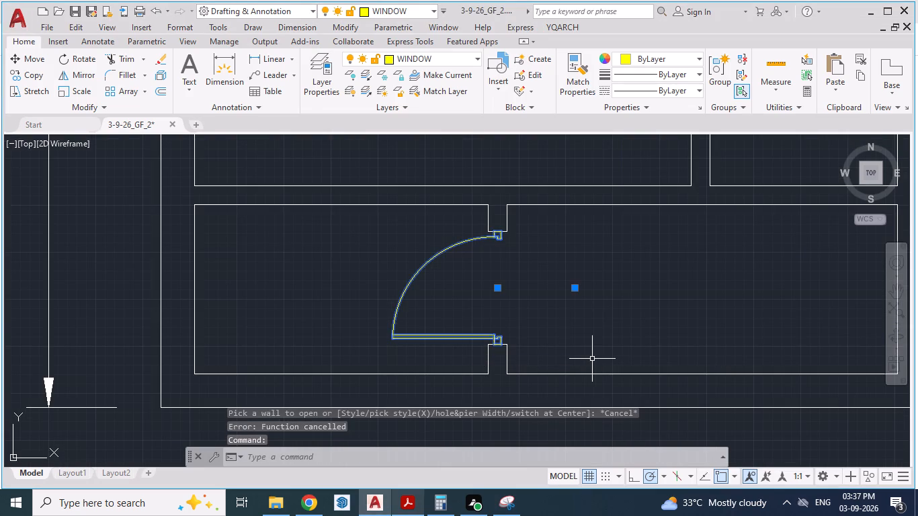
key("m")
key("Return")
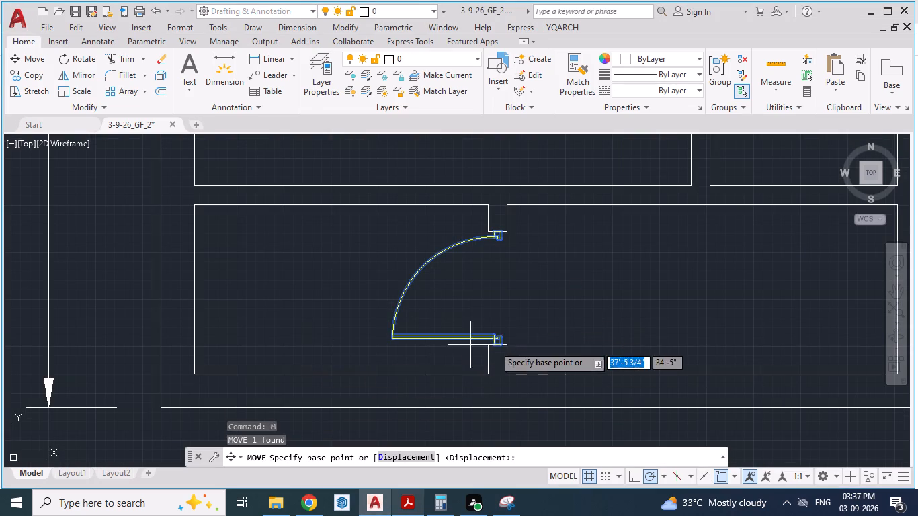
left_click_drag(496, 343, 496, 361)
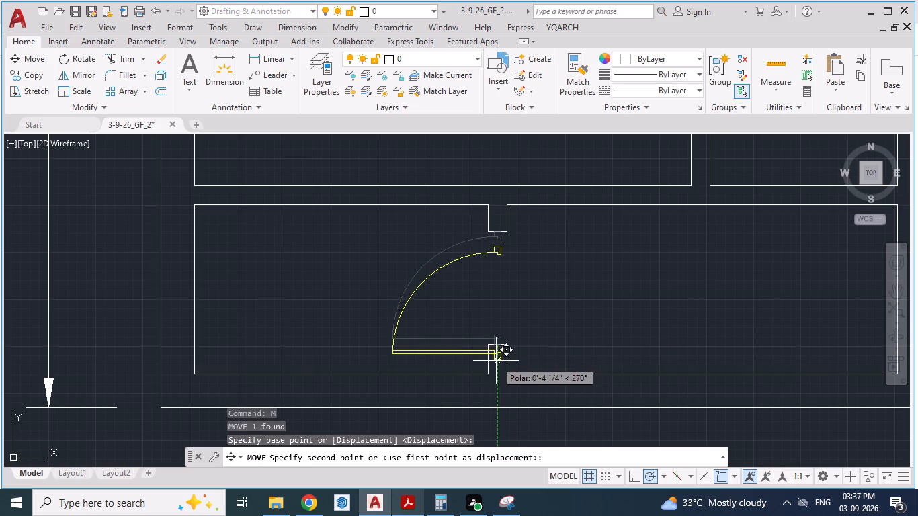
left_click_drag(496, 361, 496, 370)
left_click(496, 370)
Move the opening's lower jamb line down to the bottom edge of the door frame.
scroll(512, 339, "up", 1)
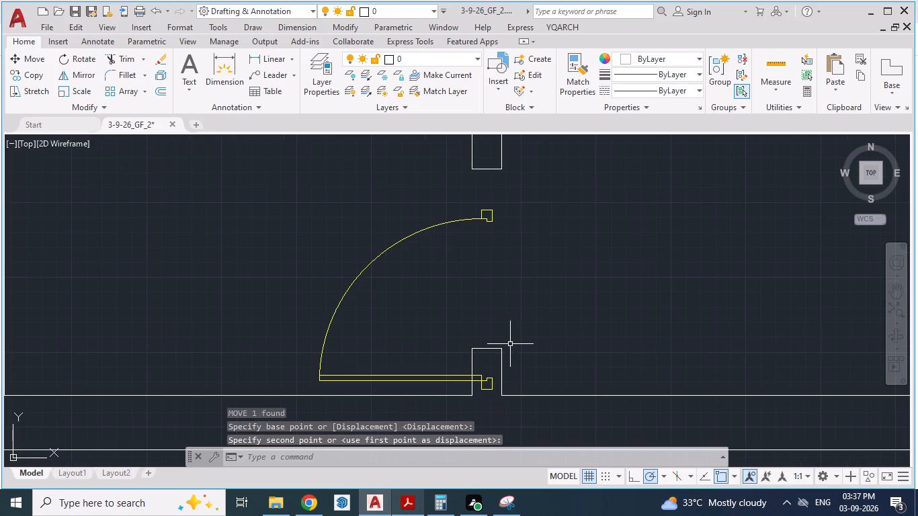
left_click(489, 347)
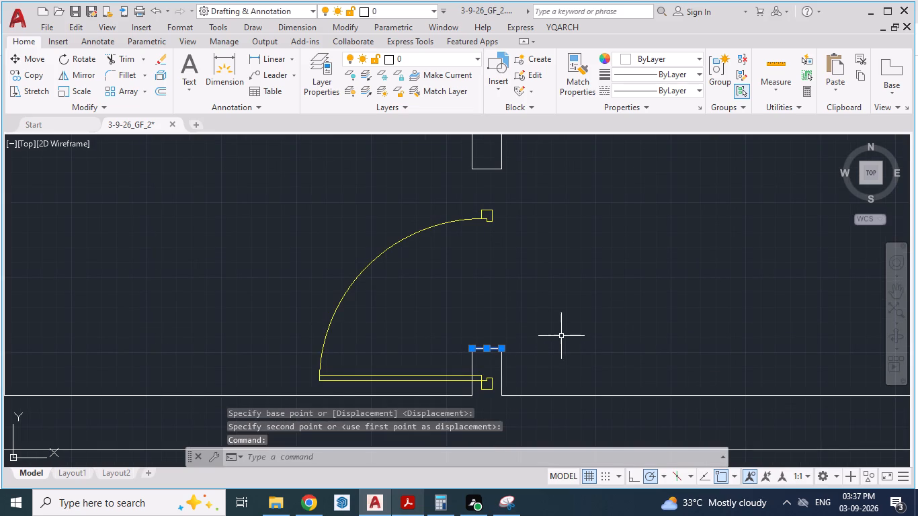
key("m")
key("Return")
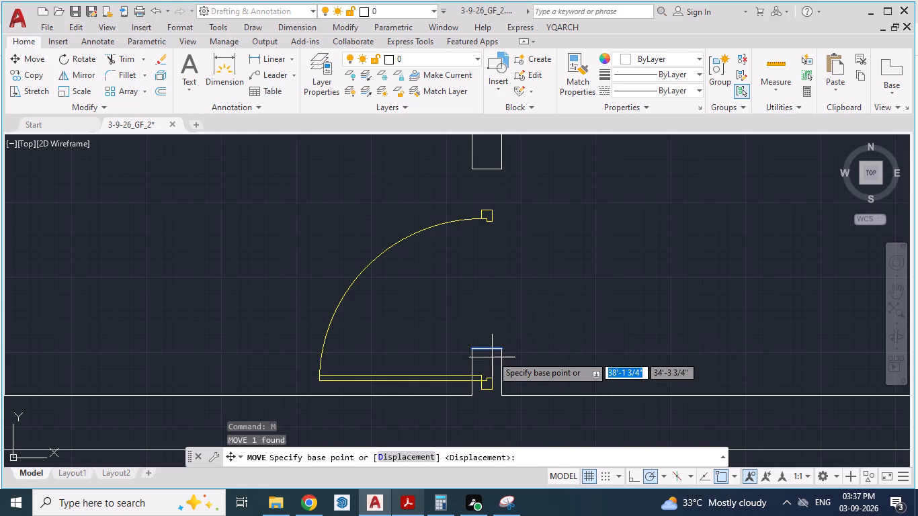
left_click_drag(490, 351, 489, 389)
left_click(489, 389)
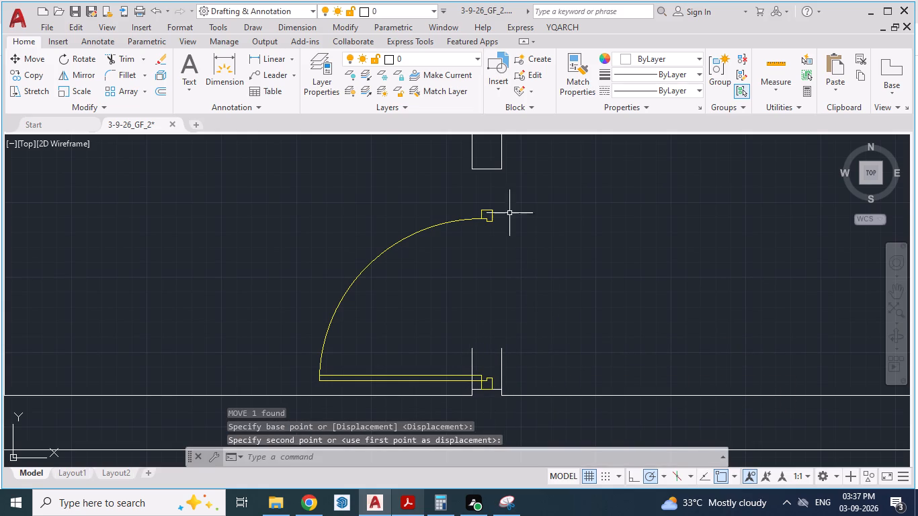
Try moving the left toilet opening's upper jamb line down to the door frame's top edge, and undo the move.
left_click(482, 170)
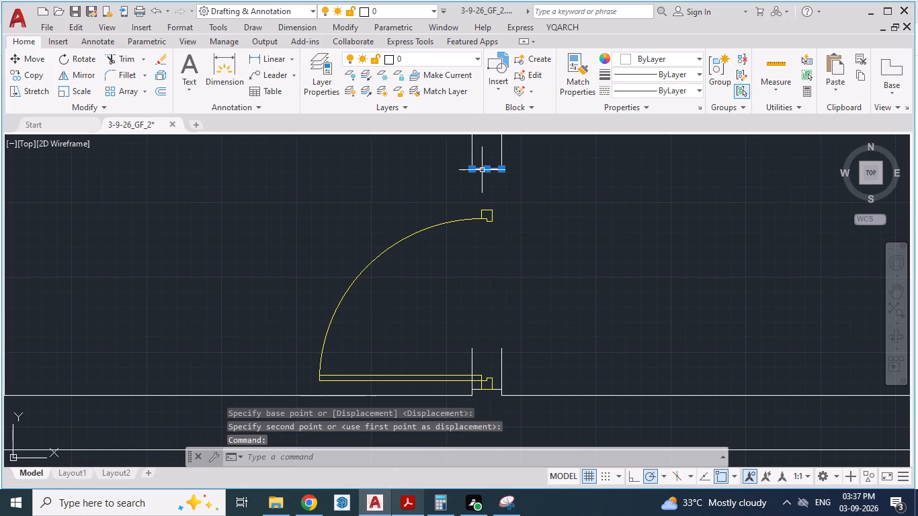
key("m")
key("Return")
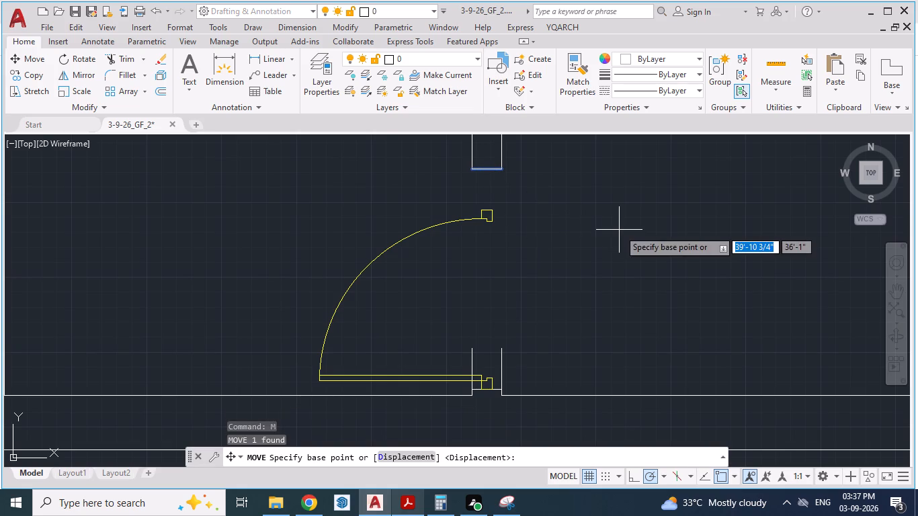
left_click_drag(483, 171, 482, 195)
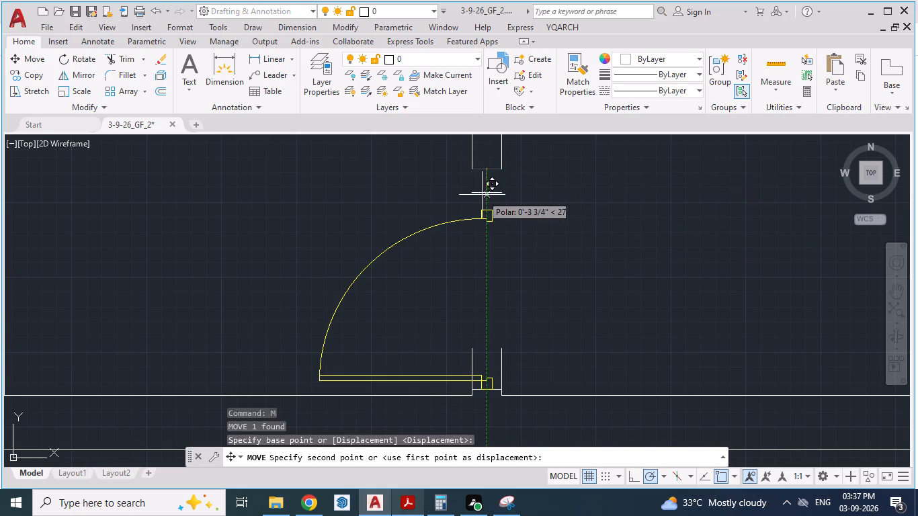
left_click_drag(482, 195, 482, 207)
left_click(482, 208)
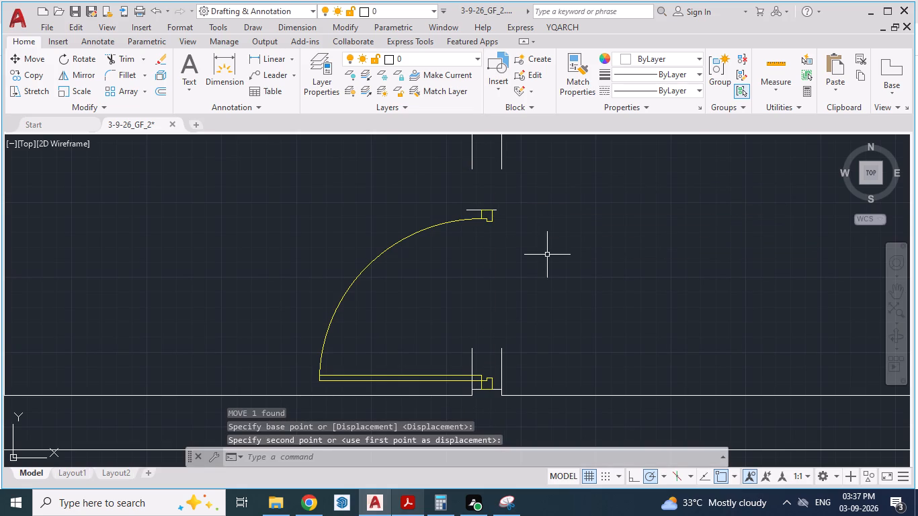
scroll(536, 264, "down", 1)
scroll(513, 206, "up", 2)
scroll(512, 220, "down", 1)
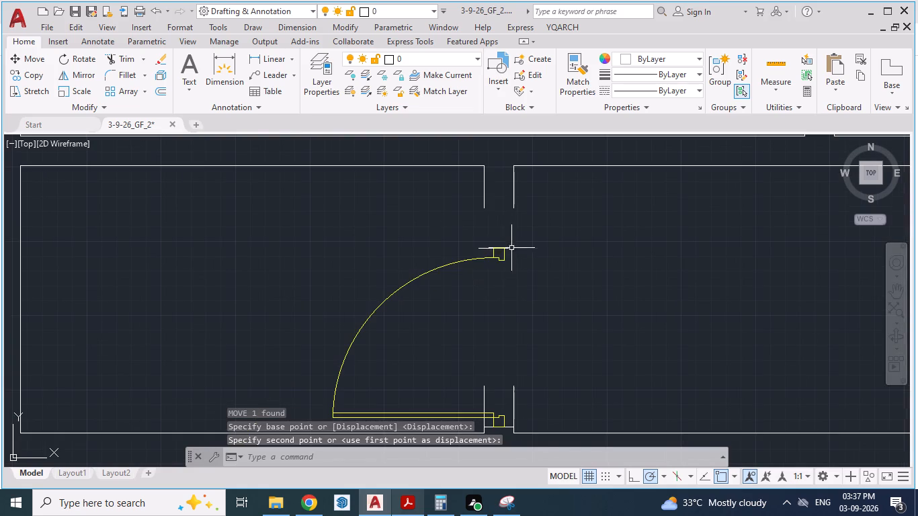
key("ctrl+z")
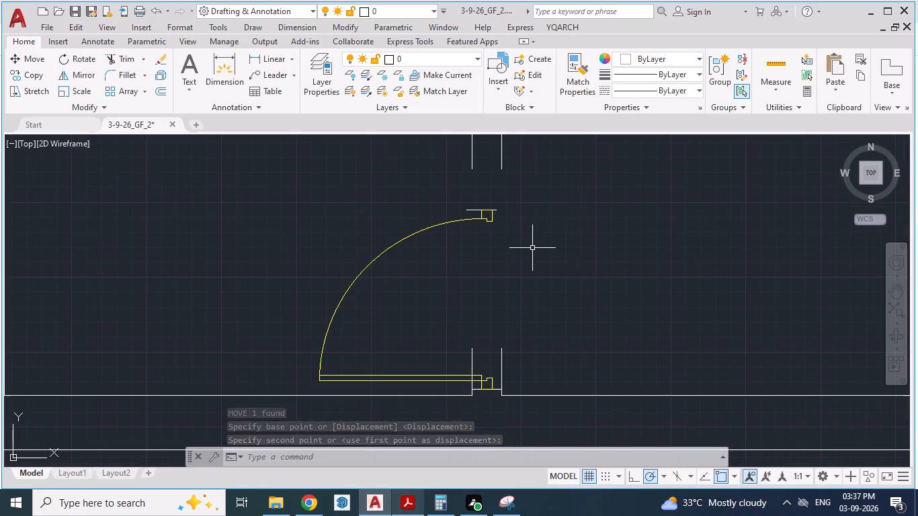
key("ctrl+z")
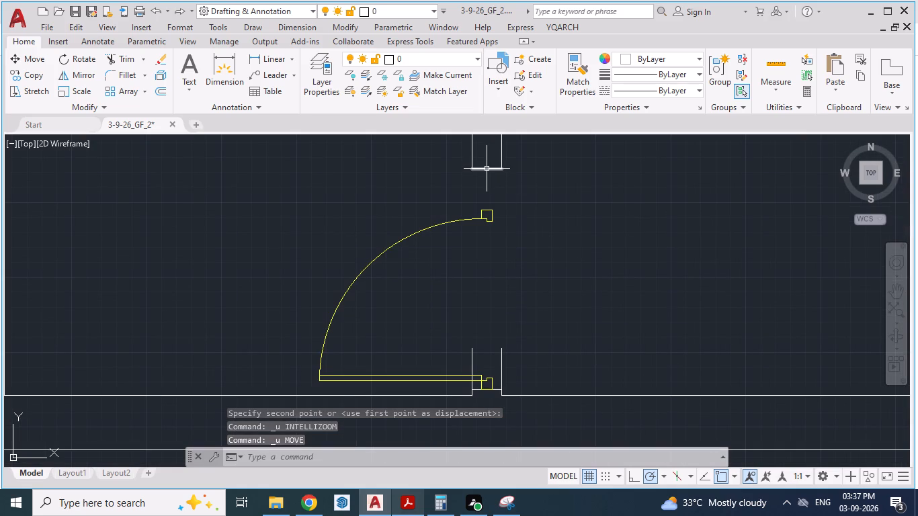
Move the opening's upper jamb line straight down by its midpoint onto the top edge of the door frame.
left_click(487, 169)
key("m")
key("Return")
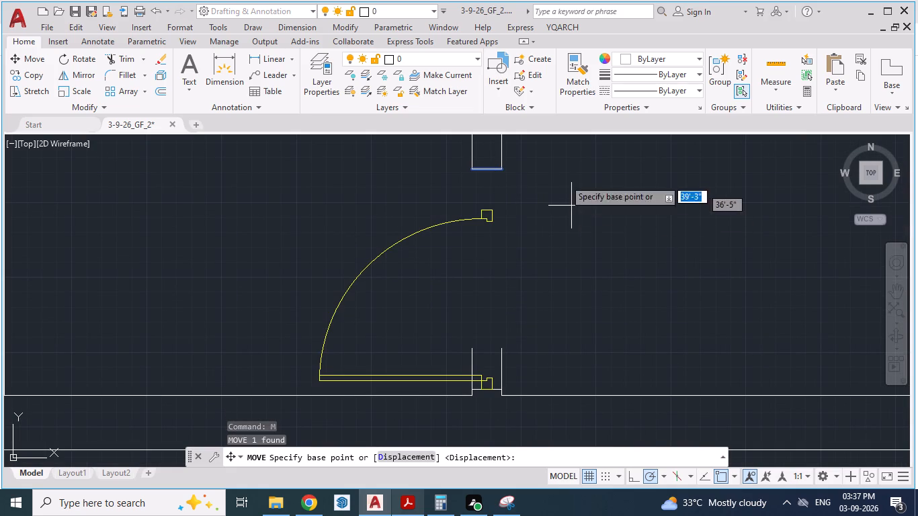
left_click_drag(491, 172, 489, 206)
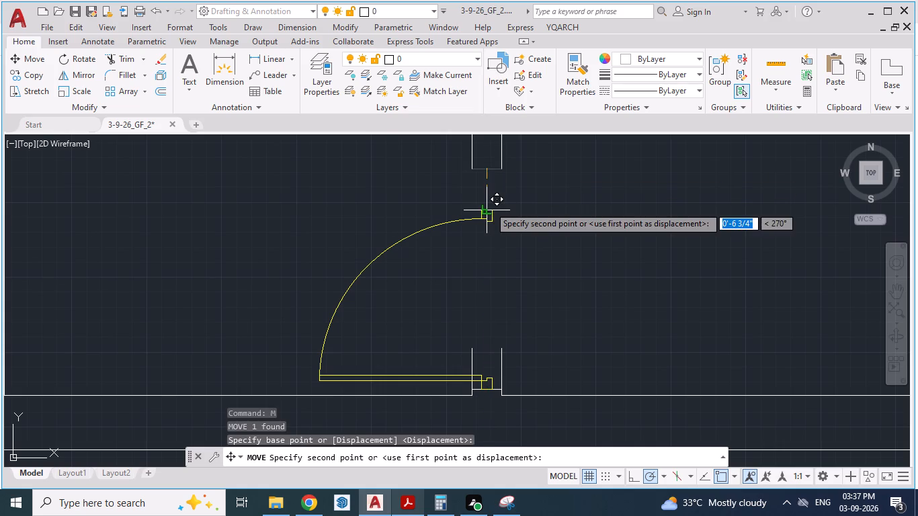
left_click_drag(489, 206, 491, 204)
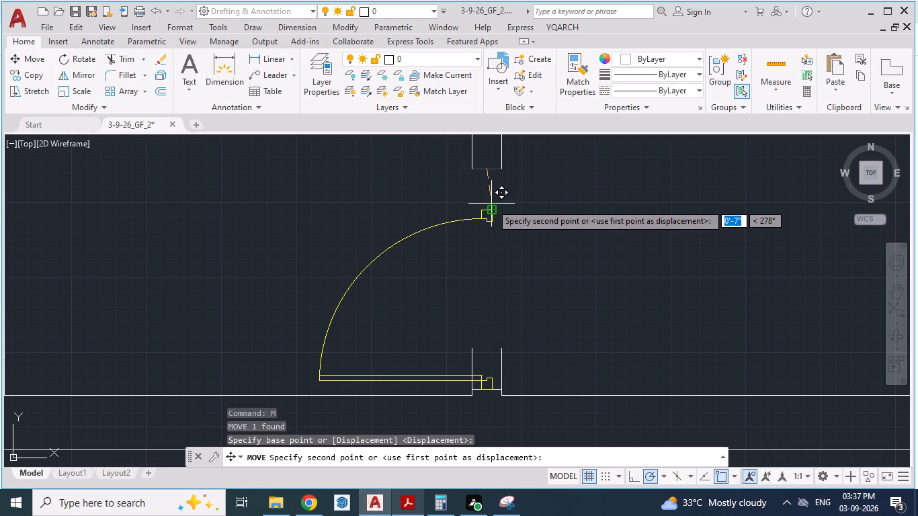
left_click_drag(491, 204, 487, 211)
left_click(487, 211)
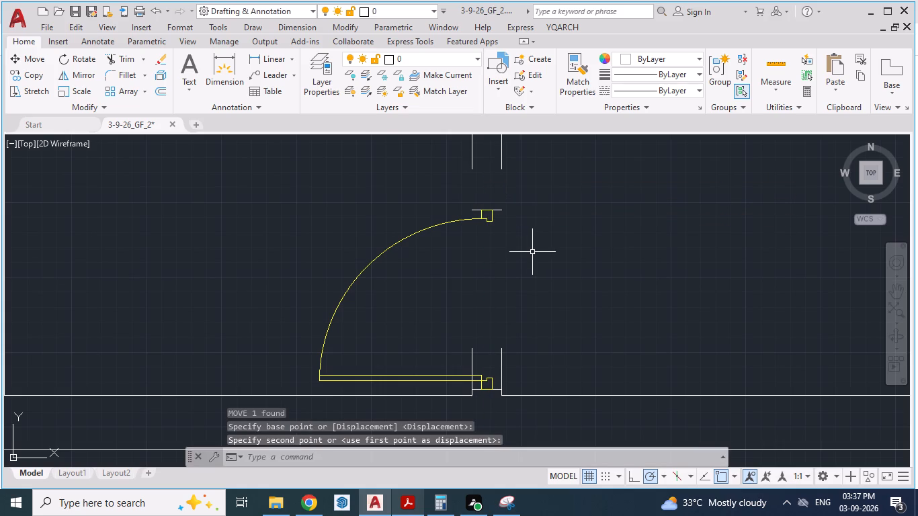
Extend both wall lines above the left toilet door down to the repositioned upper jamb line.
type("EX")
key("Return")
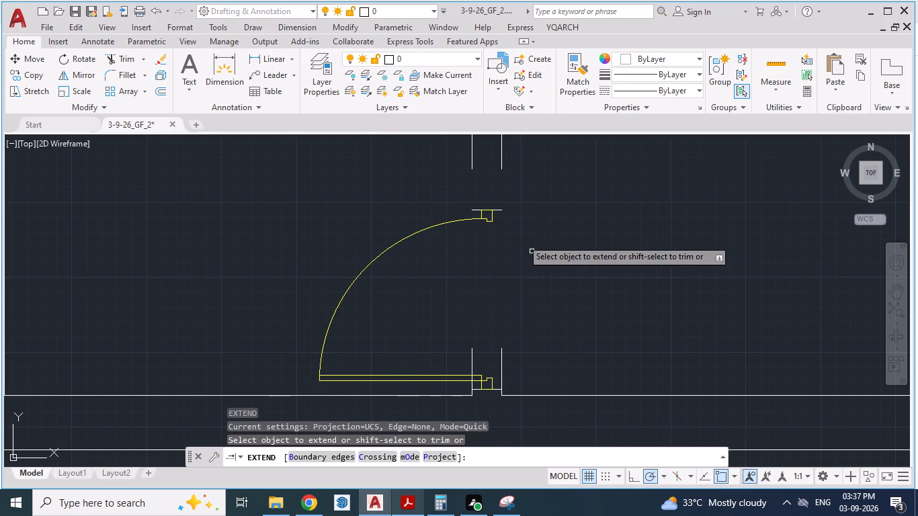
left_click(471, 164)
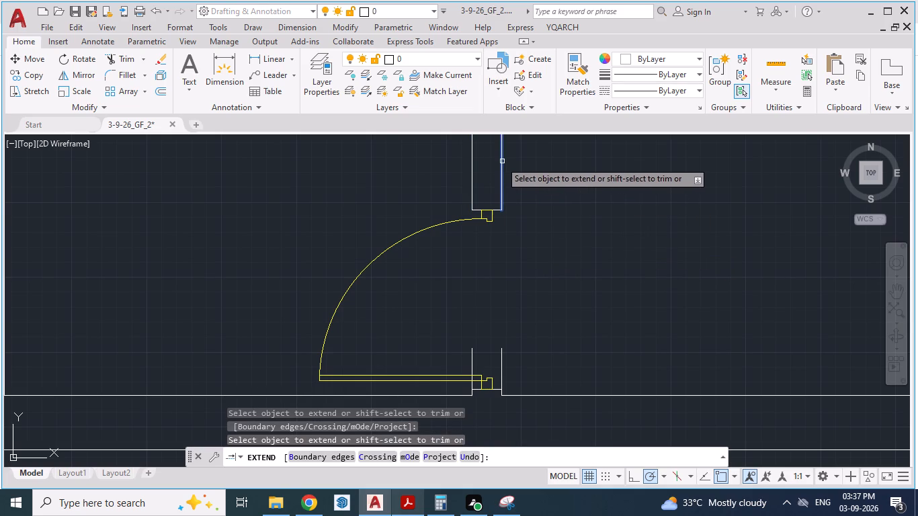
left_click(500, 161)
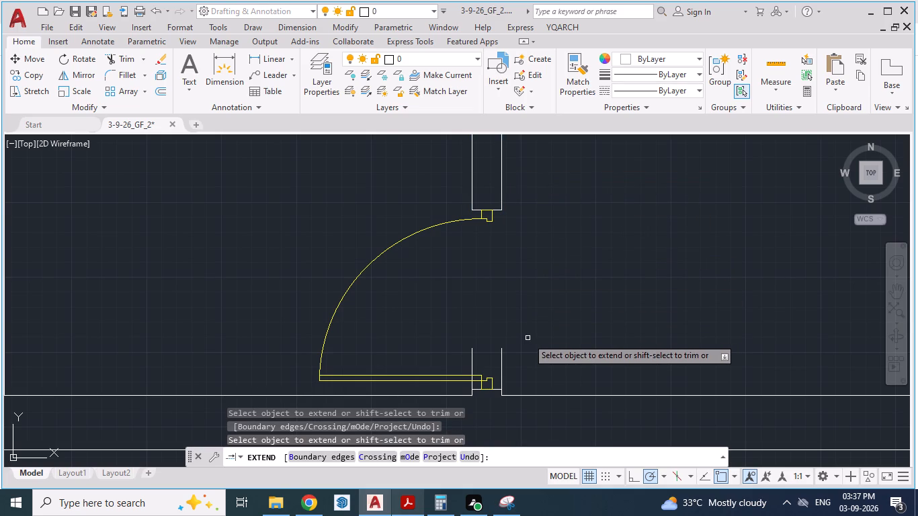
key("Escape")
key("Escape")
Trim both leftover wall lines at the door's hinge end back to the lower jamb line.
type("TR")
key("Return")
scroll(492, 383, "up", 3)
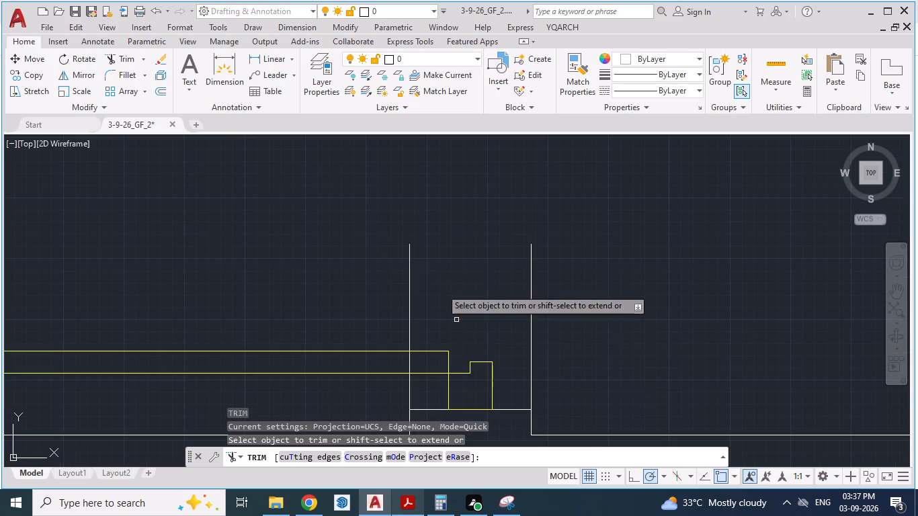
left_click(409, 277)
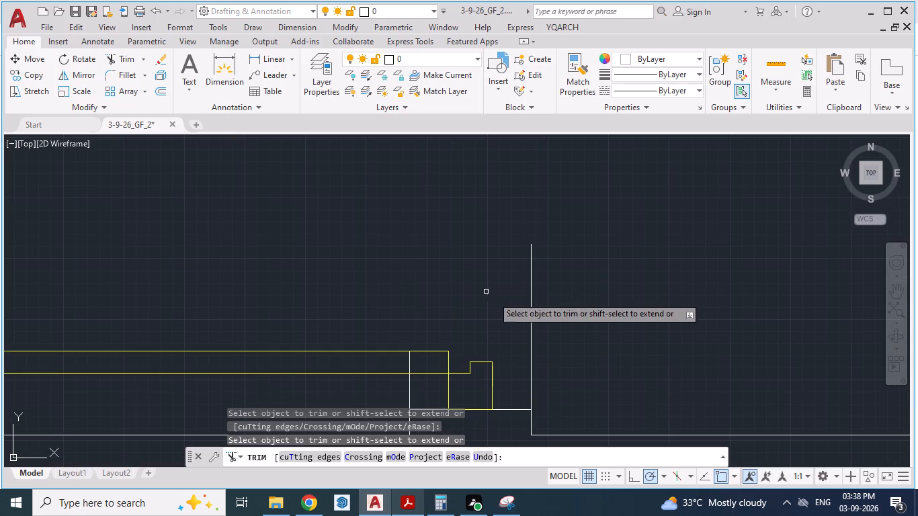
left_click(530, 313)
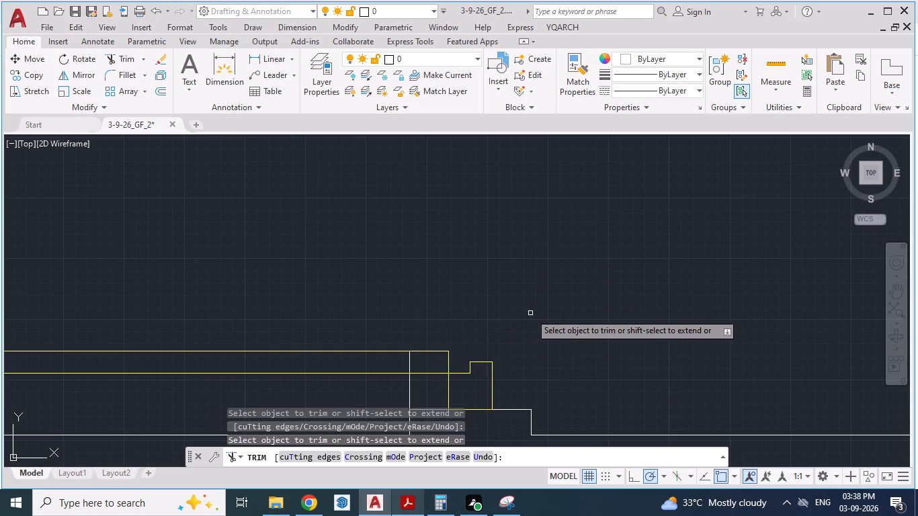
scroll(515, 265, "down", 2)
scroll(483, 310, "up", 2)
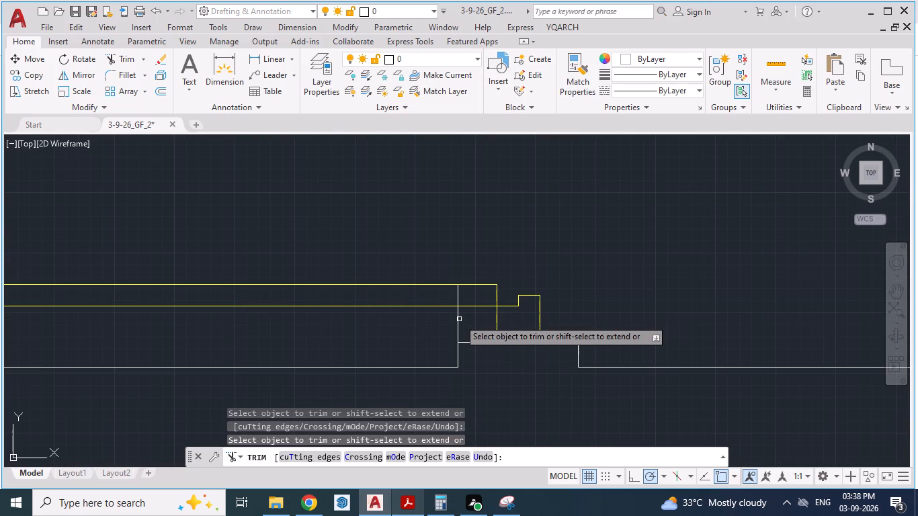
left_click(459, 319)
left_click(458, 298)
scroll(517, 315, "down", 2)
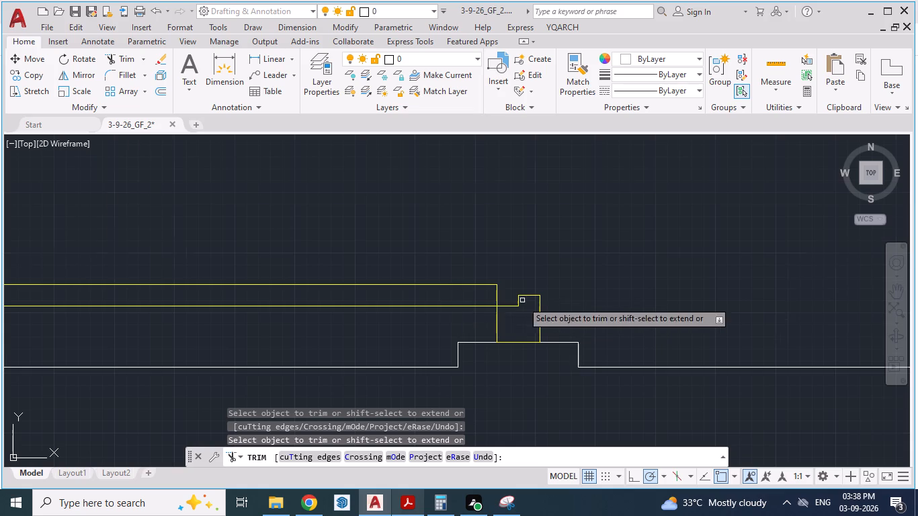
scroll(502, 343, "down", 4)
scroll(625, 296, "down", 2)
scroll(644, 282, "up", 1)
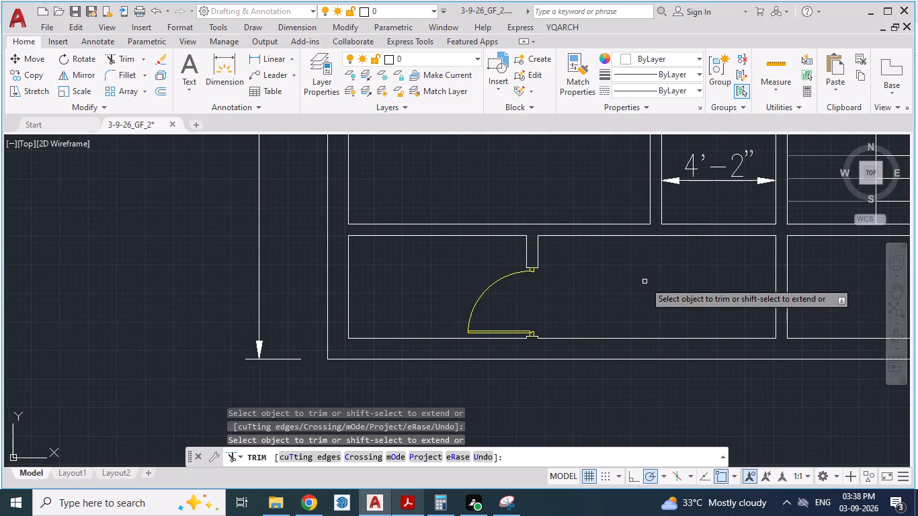
Compare the finished left toilet door and the surrounding rooms with the PDF plan to find the remaining doors.
key("alt+Tab")
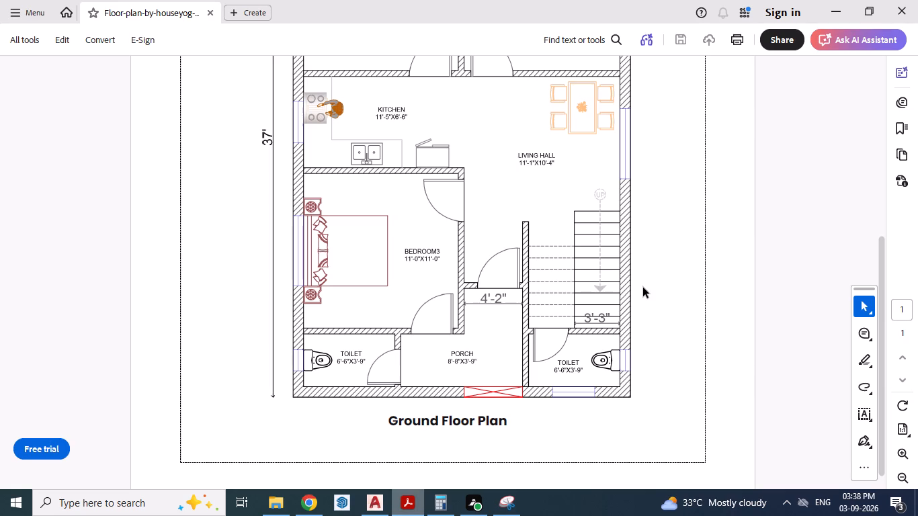
key("alt+Tab")
scroll(440, 321, "down", 1)
scroll(534, 263, "up", 1)
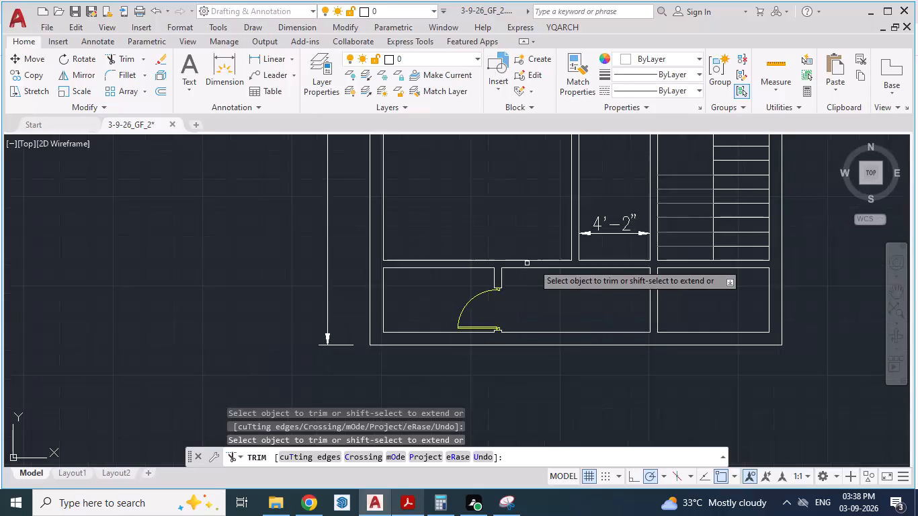
key("alt+Tab")
key("Escape")
key("Escape")
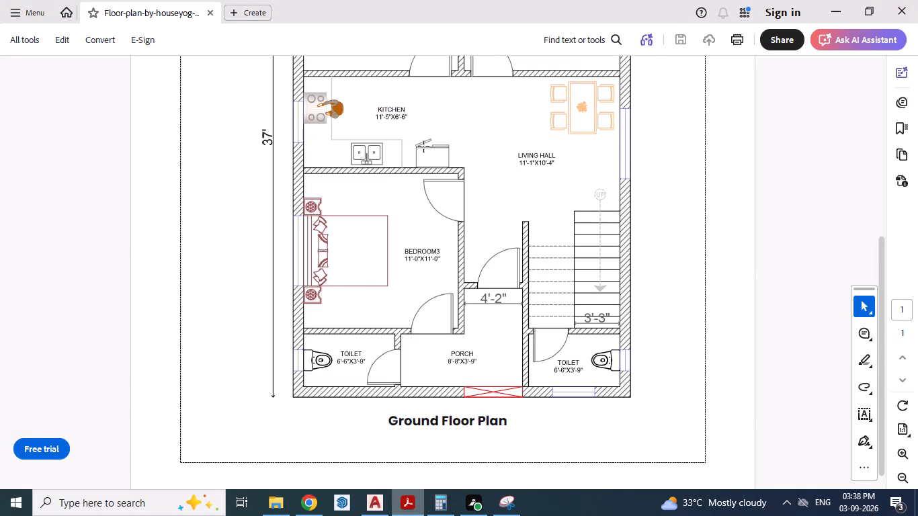
key("alt+Tab")
key("alt+Tab")
key("alt+Tab")
scroll(493, 276, "down", 1)
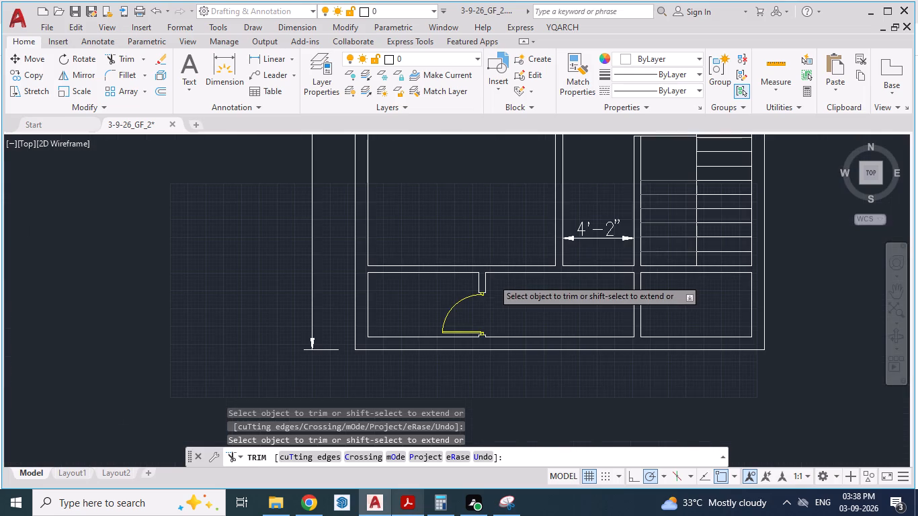
scroll(487, 292, "down", 1)
scroll(521, 282, "up", 1)
scroll(503, 317, "down", 1)
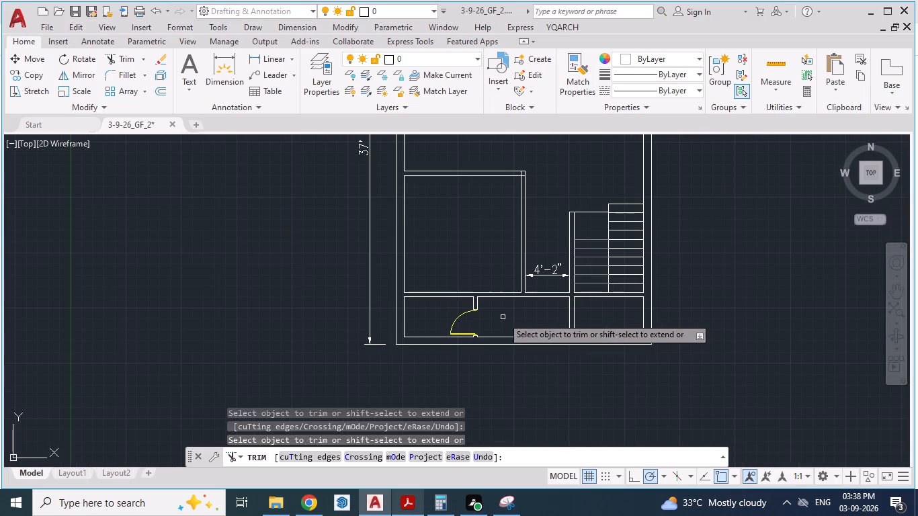
key("Escape")
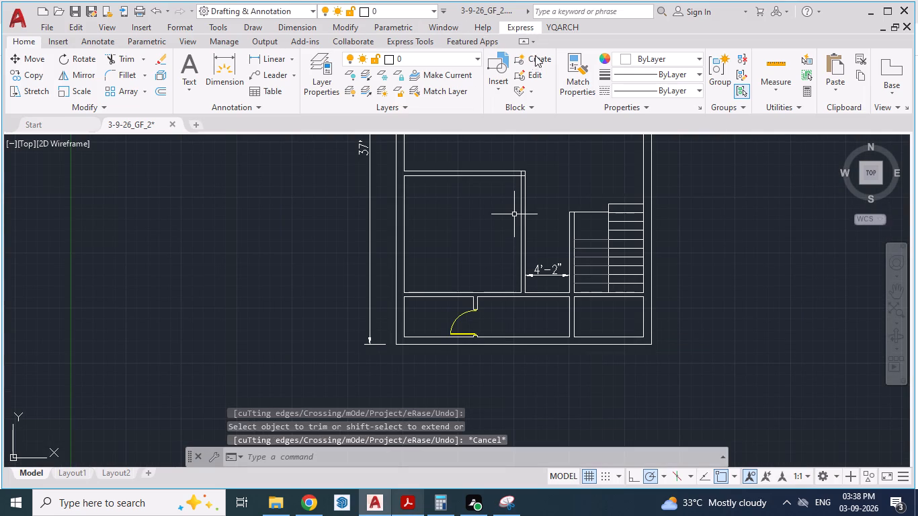
Dimension the inside of the bedroom above the left toilet with YQArch's closed space dimensioning (DDZ).
key("alt+Tab")
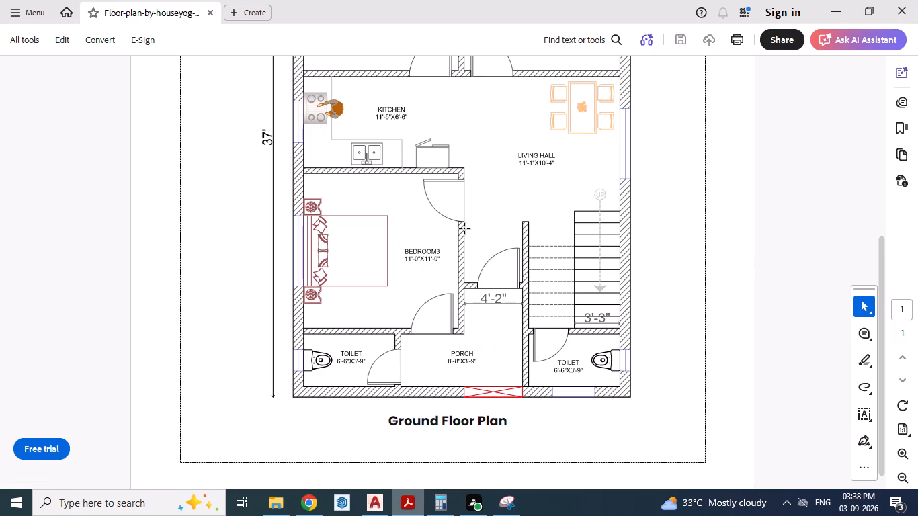
key("alt+Tab")
type("DDZ")
key("Return")
left_click(464, 229)
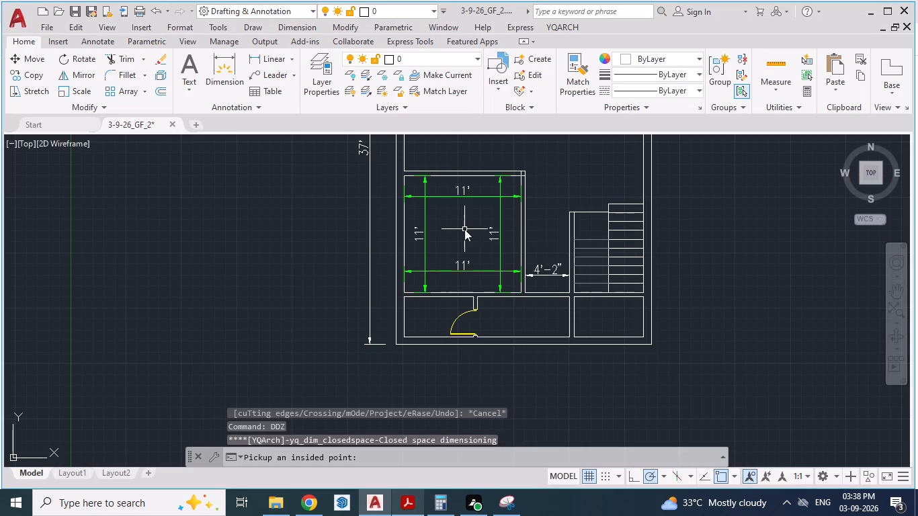
Compare Bedroom 3 in the drawing with the PDF plan to find the positions and swings of its two doors.
key("alt+Tab")
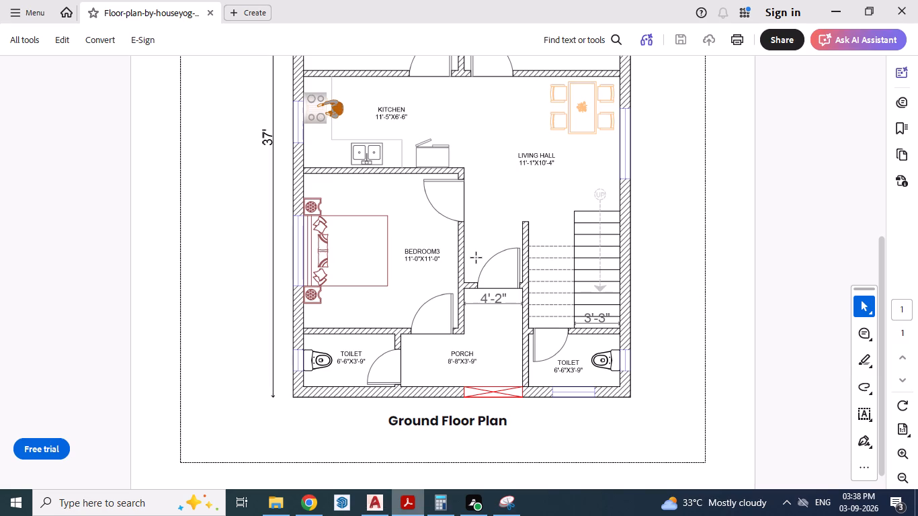
key("alt+Tab")
scroll(421, 273, "down", 1)
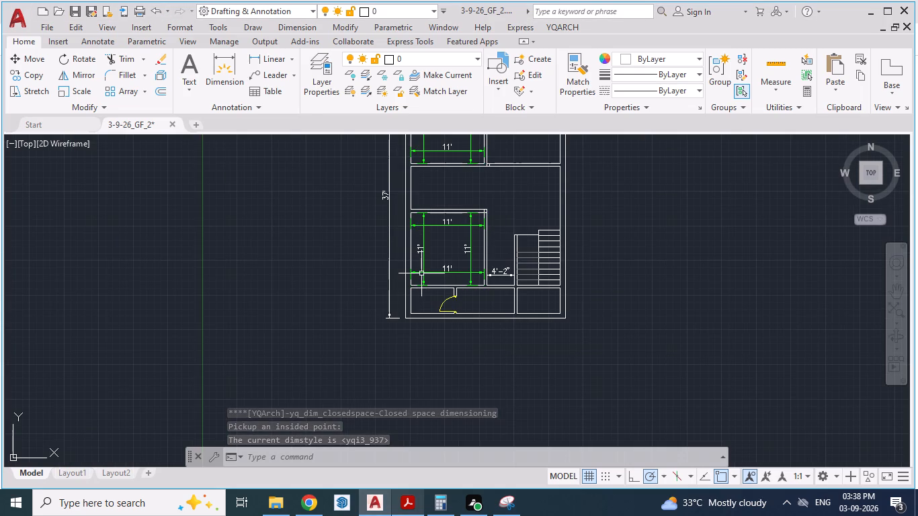
scroll(472, 230, "up", 1)
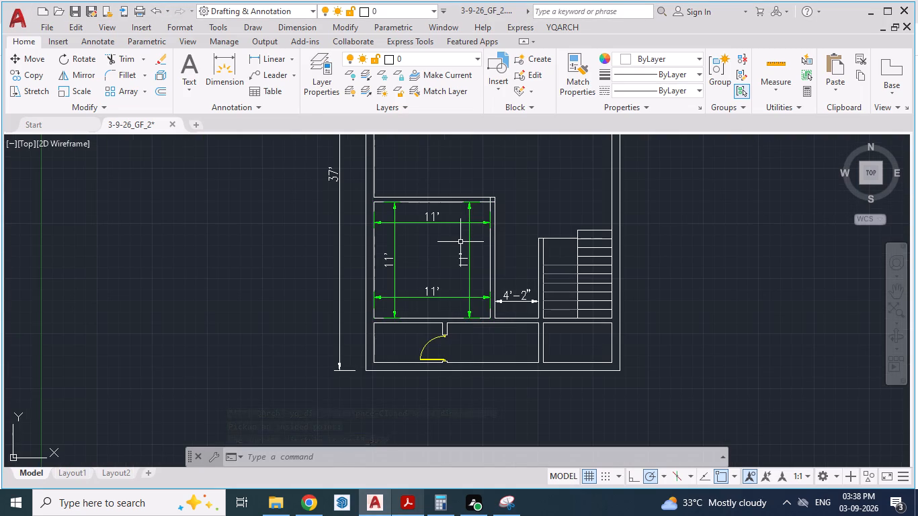
key("alt+Tab")
key("alt+Tab")
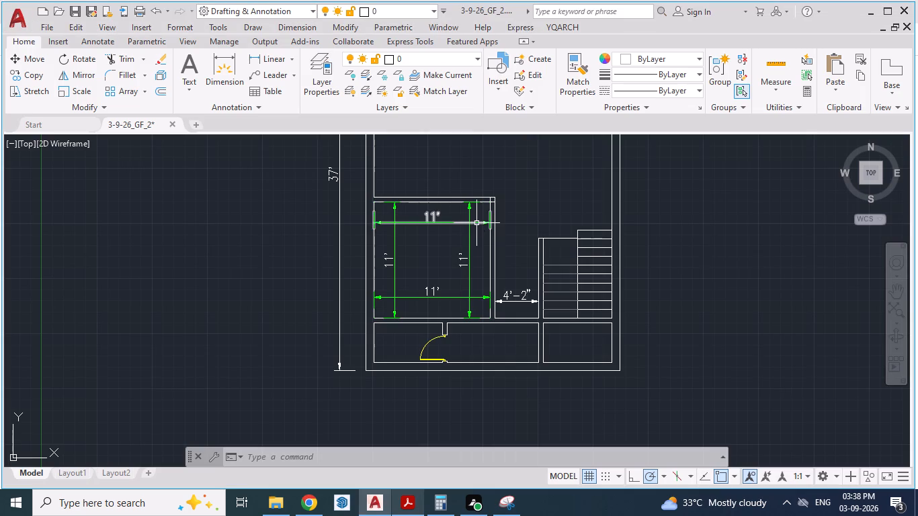
key("alt+Tab")
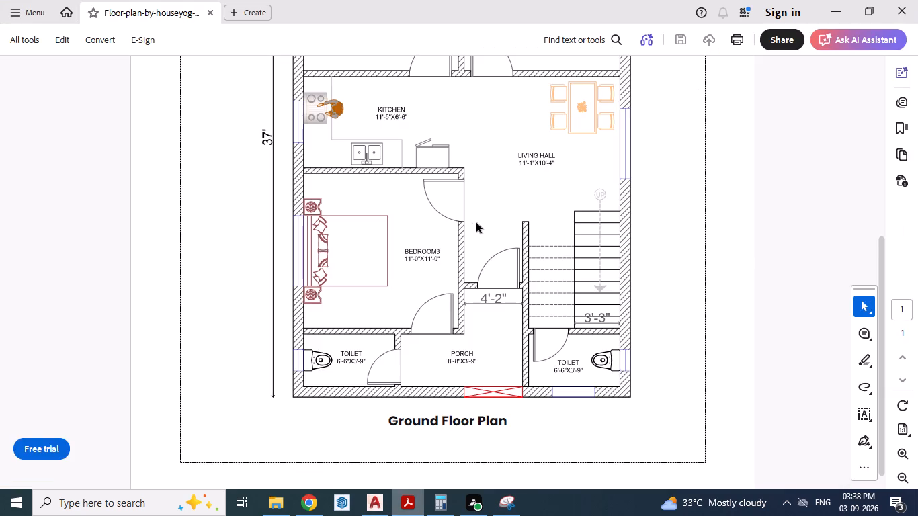
key("alt+Tab")
scroll(463, 295, "up", 1)
key("alt+Tab")
key("alt+Tab")
scroll(530, 348, "up", 1)
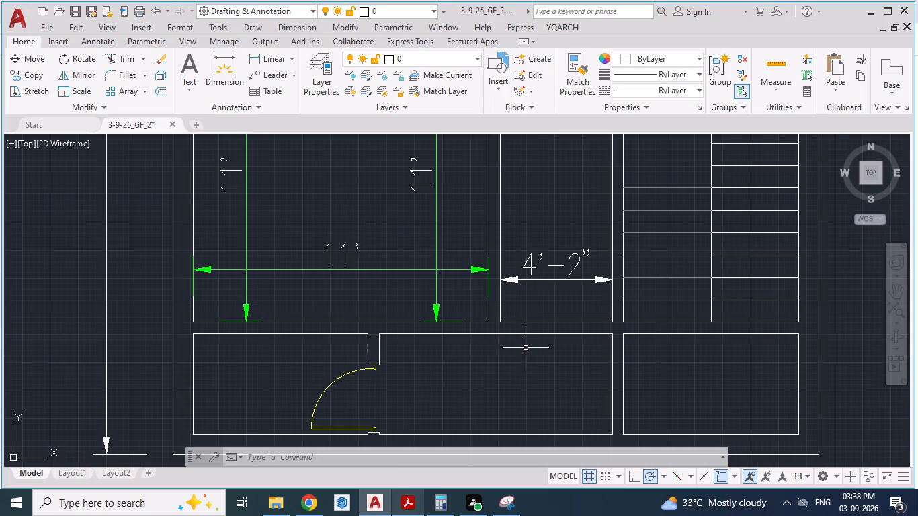
Open a 30-wide YQArch door in Bedroom 3's wall to the porch, near the inner corner, swinging into the bedroom.
left_click(560, 26)
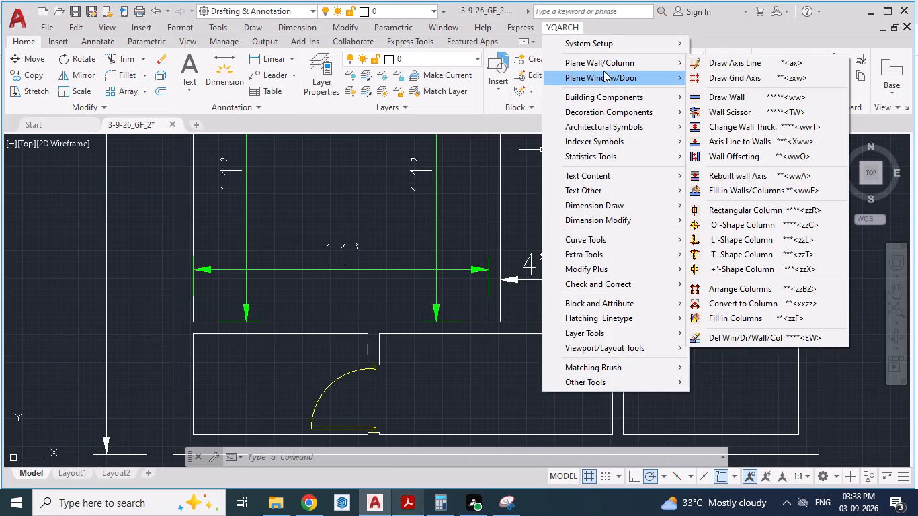
left_click(605, 73)
left_click(761, 77)
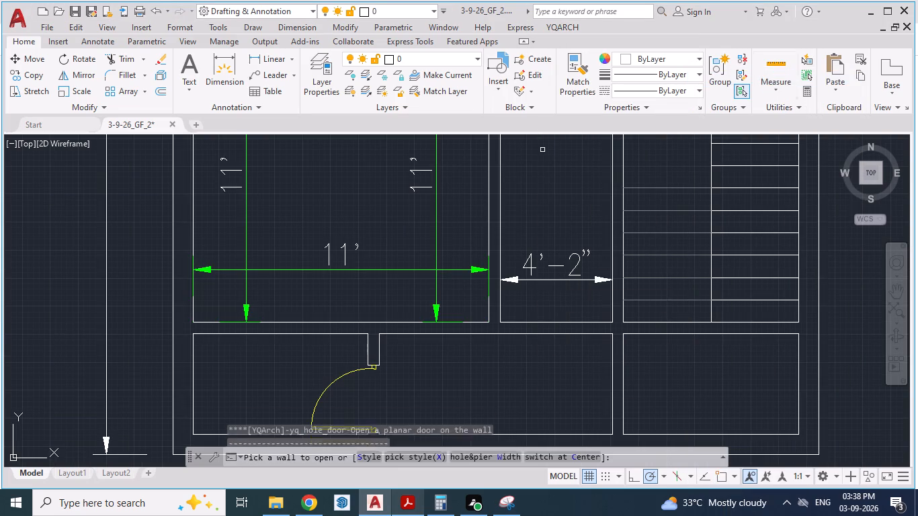
left_click(472, 322)
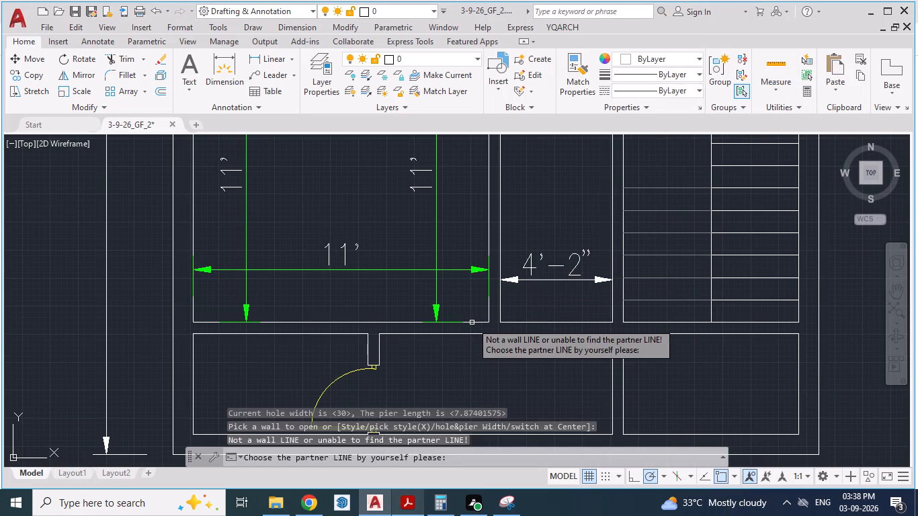
left_click(474, 335)
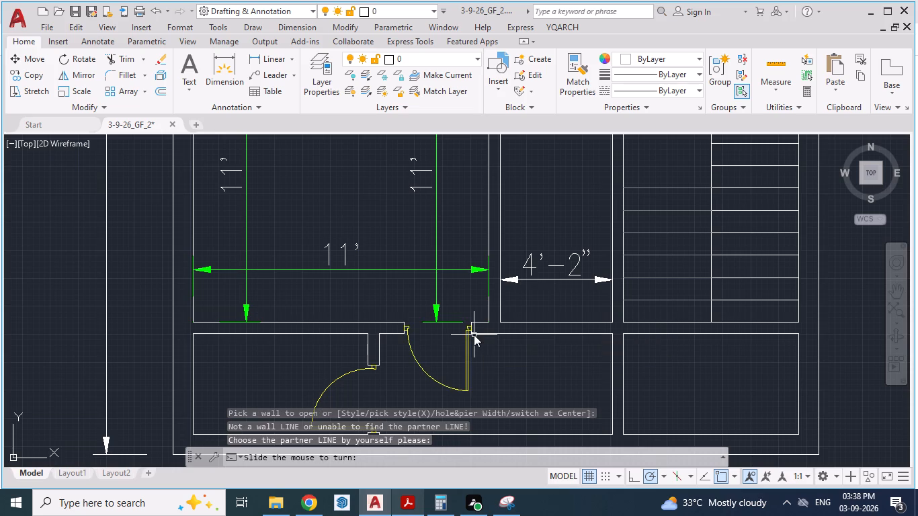
left_click(472, 286)
Open a second 30-wide YQArch door in Bedroom 3's wall to the passage, near the kitchen wall, swinging into the bedroom.
scroll(477, 367, "down", 2)
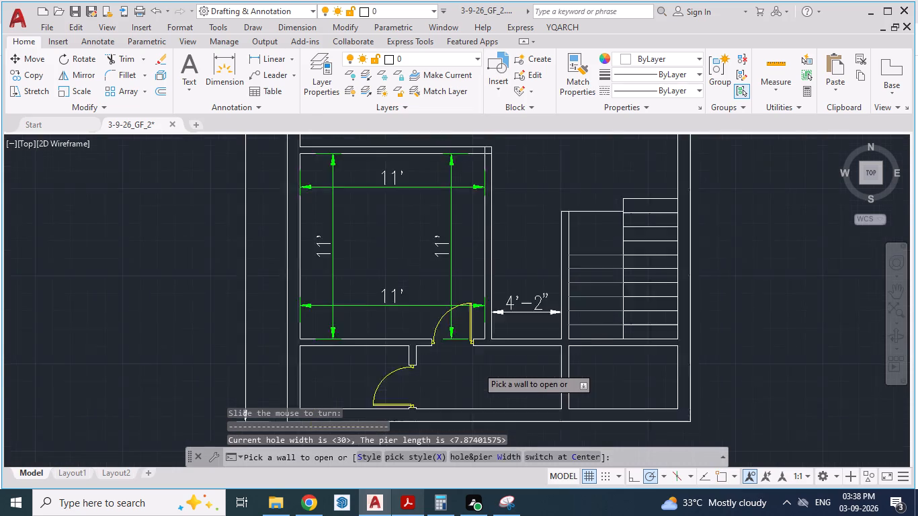
scroll(493, 241, "up", 2)
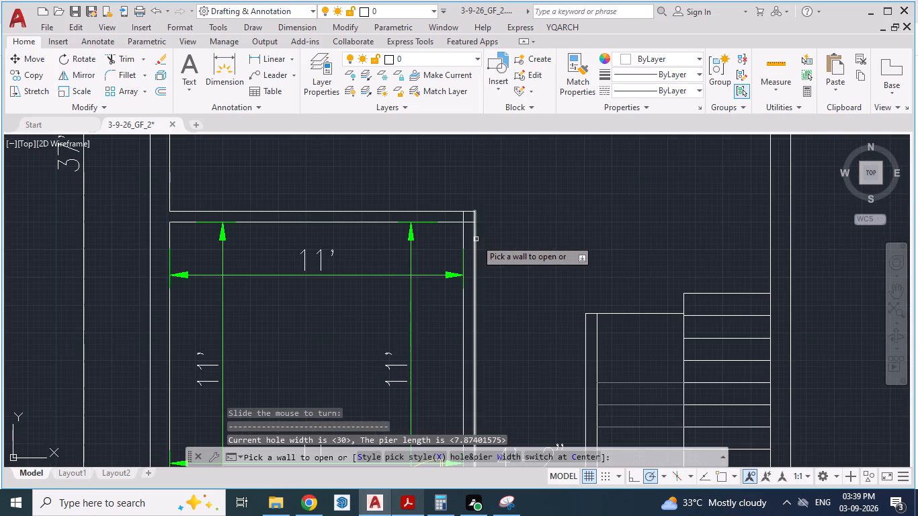
left_click(476, 239)
left_click(411, 241)
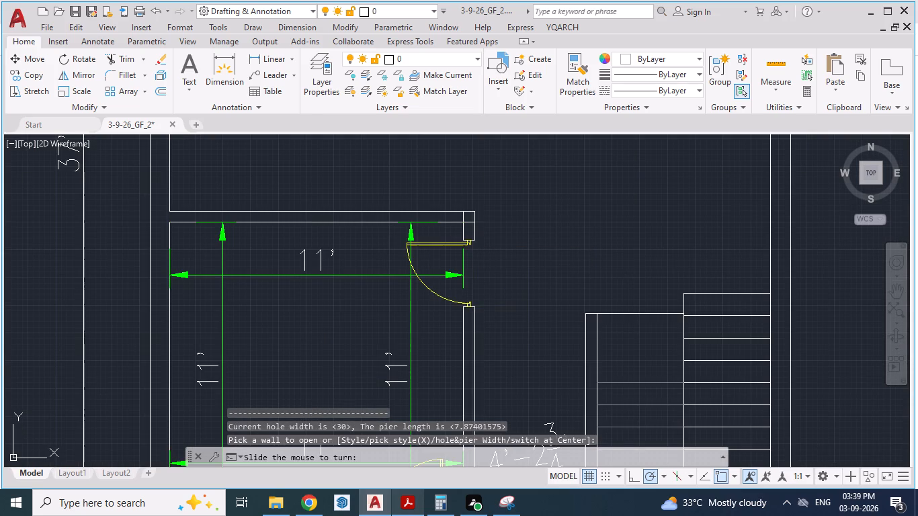
scroll(536, 244, "down", 2)
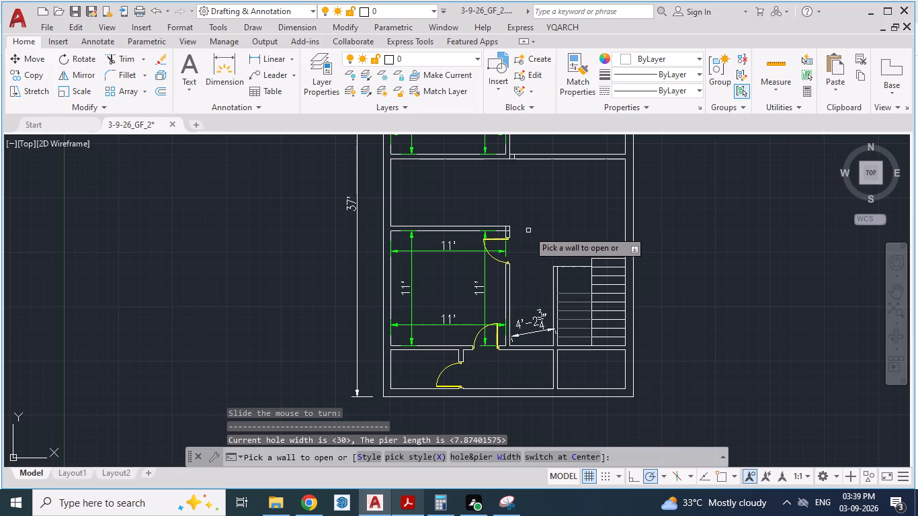
key("alt+Tab")
key("alt+Tab")
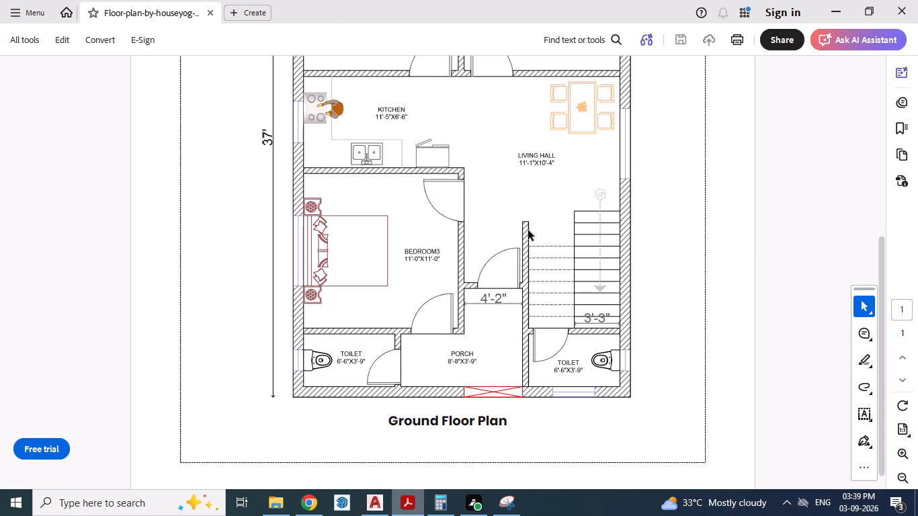
scroll(511, 365, "up", 2)
key("Escape")
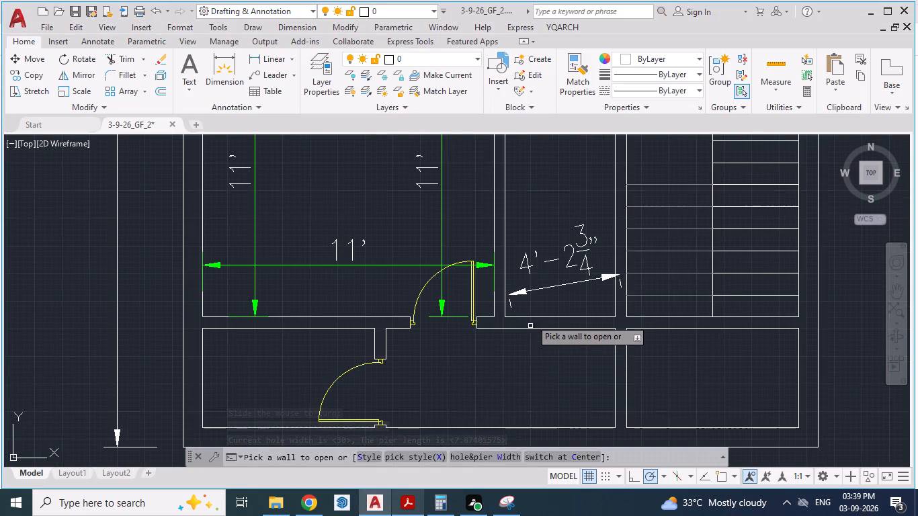
key("Escape")
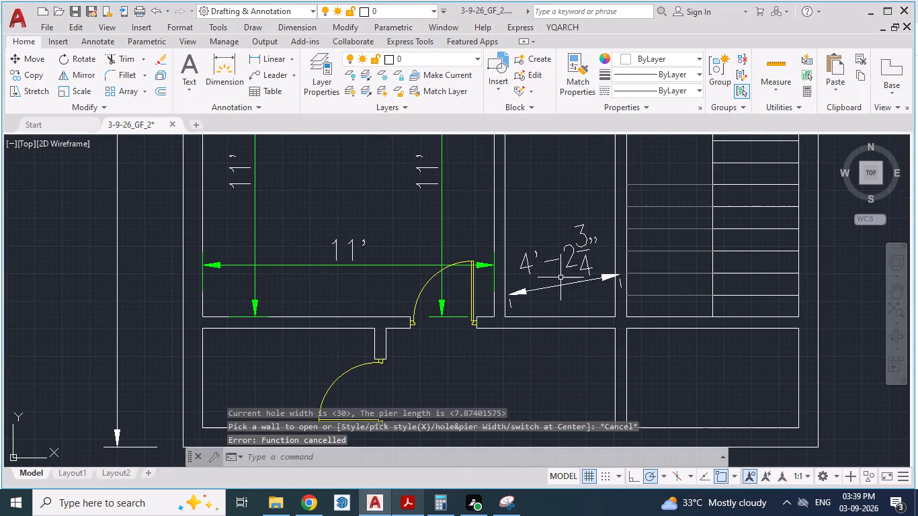
Erase the slanted passage width dimension between Bedroom 3 and the staircase wall.
left_click(558, 286)
key("Delete")
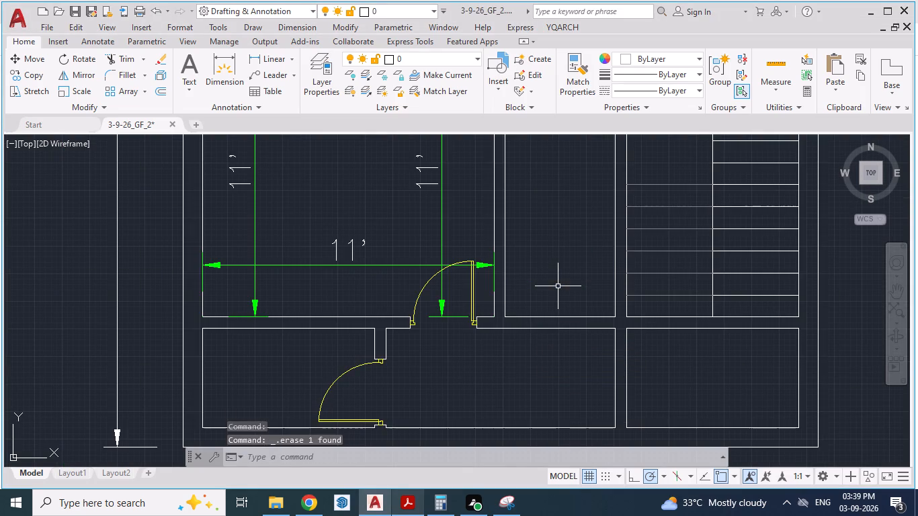
Compare the porch, passage and right toilet area of the drawing with the PDF plan.
scroll(509, 327, "down", 1)
scroll(487, 396, "down", 1)
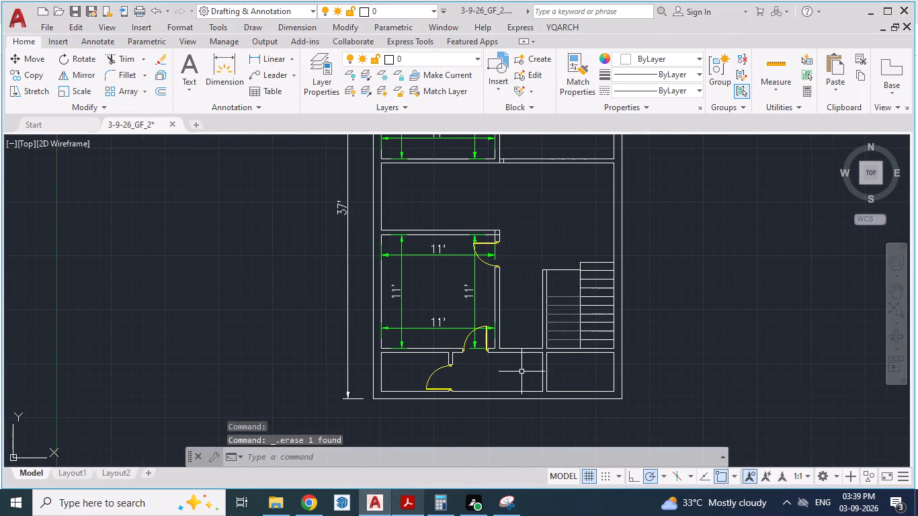
key("alt+Tab")
key("alt+Tab")
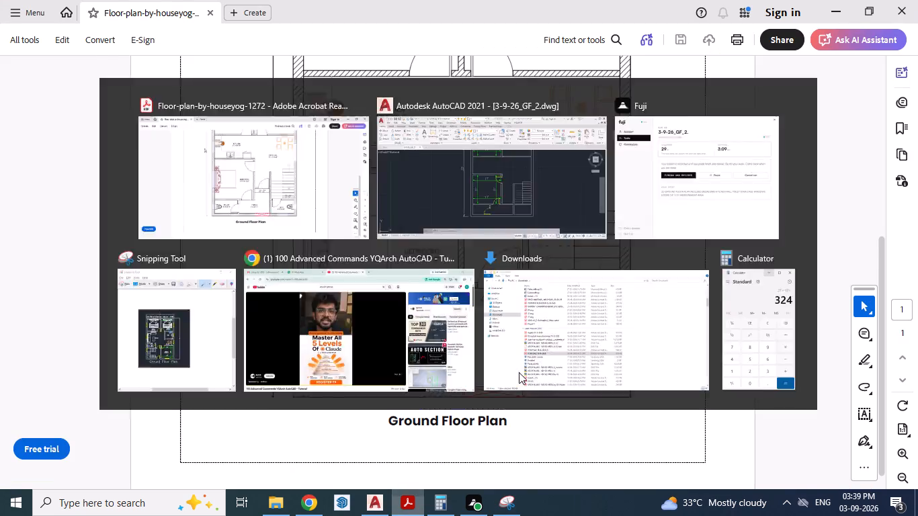
key("alt+Tab")
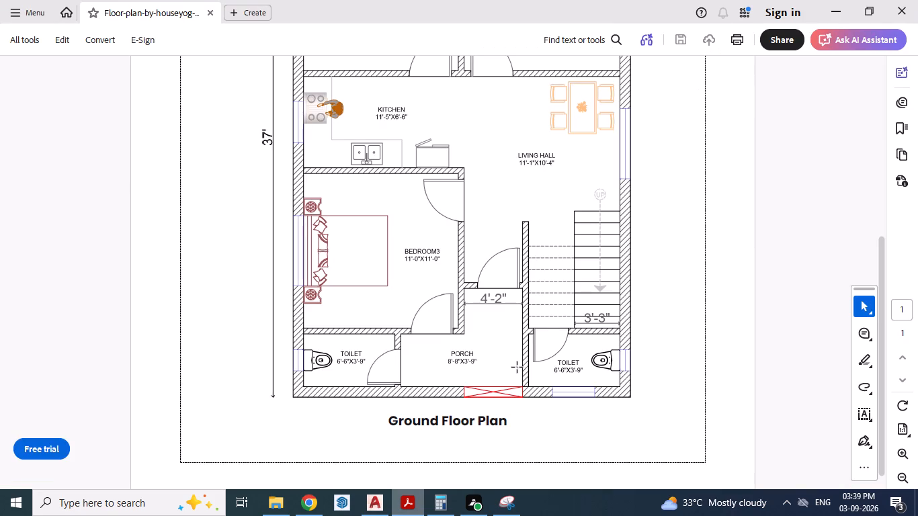
scroll(517, 368, "up", 1)
scroll(517, 368, "down", 1)
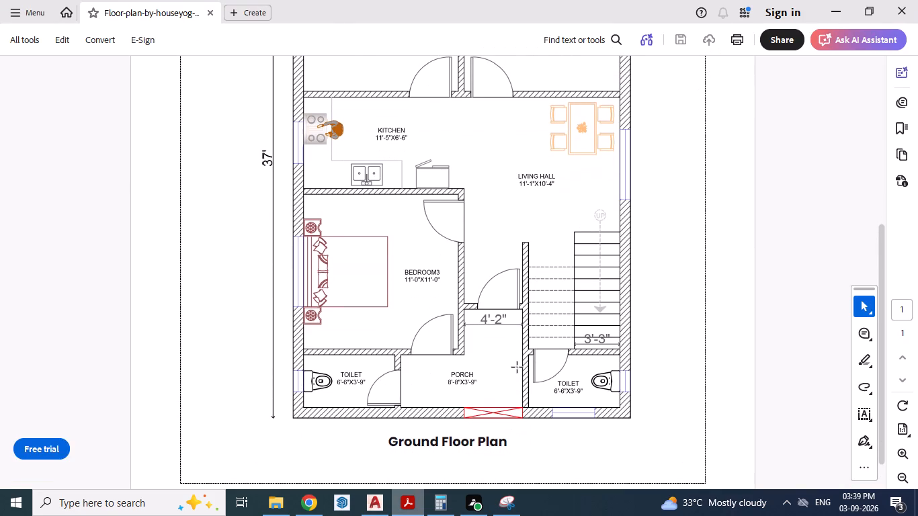
key("alt+Tab")
scroll(517, 368, "up", 1)
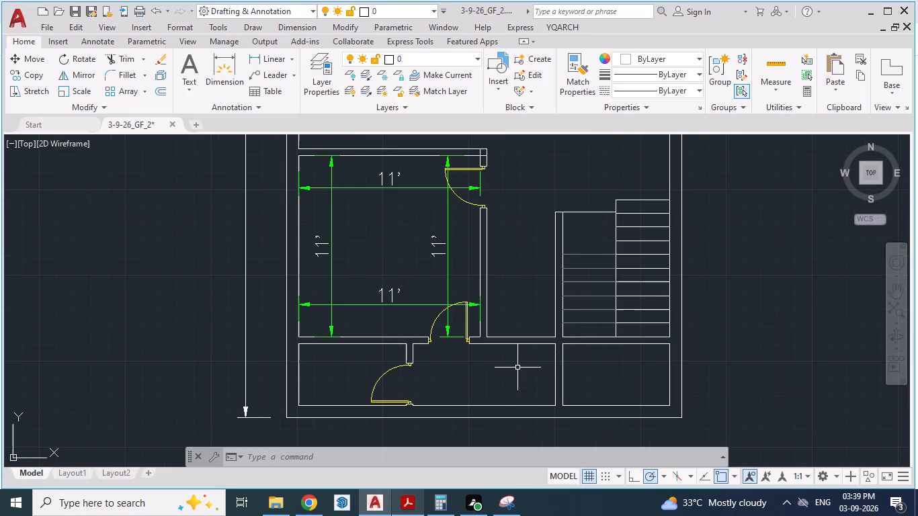
key("alt+Tab")
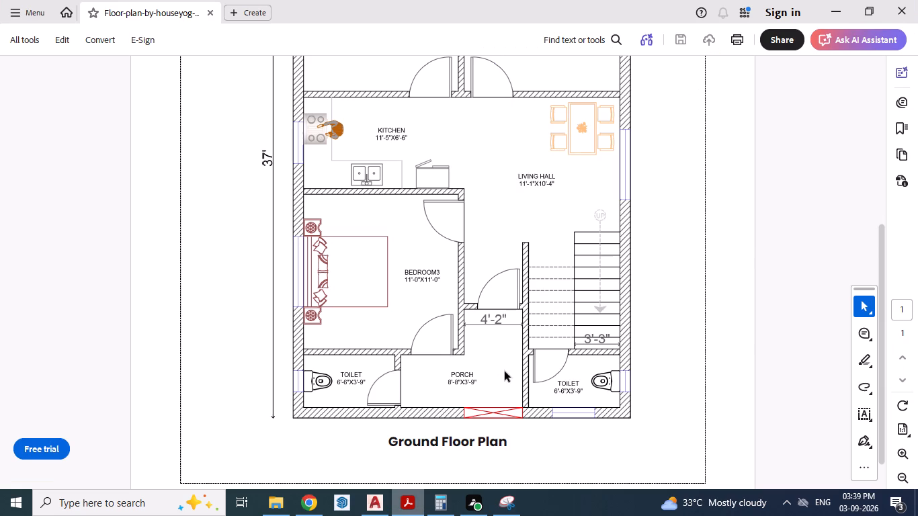
key("alt+Tab")
key("alt+Tab")
key("alt+Tab")
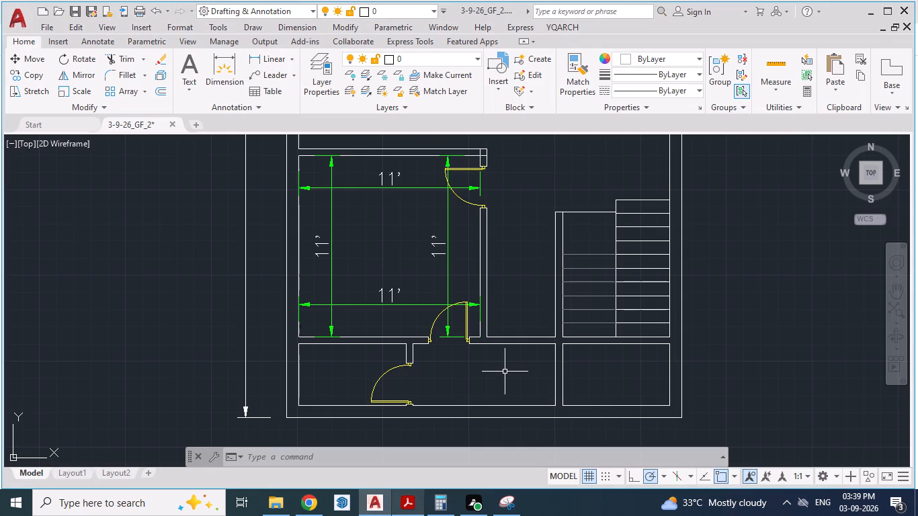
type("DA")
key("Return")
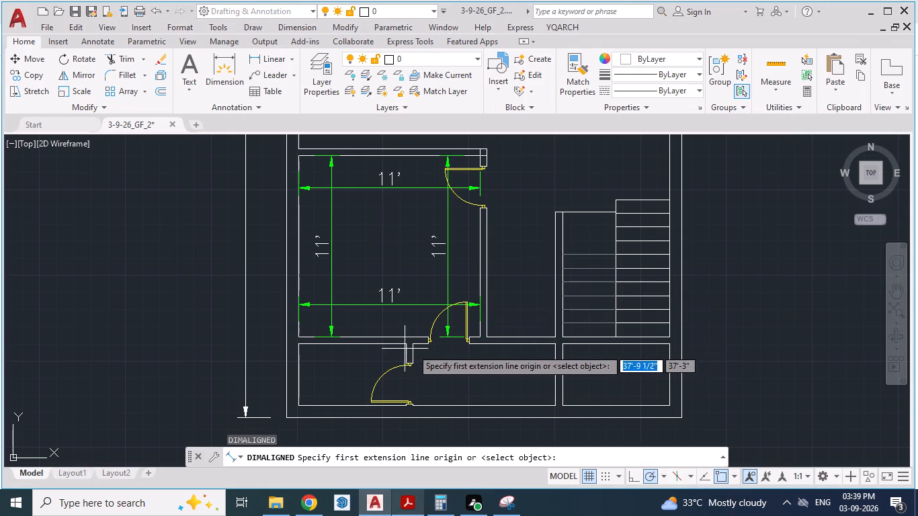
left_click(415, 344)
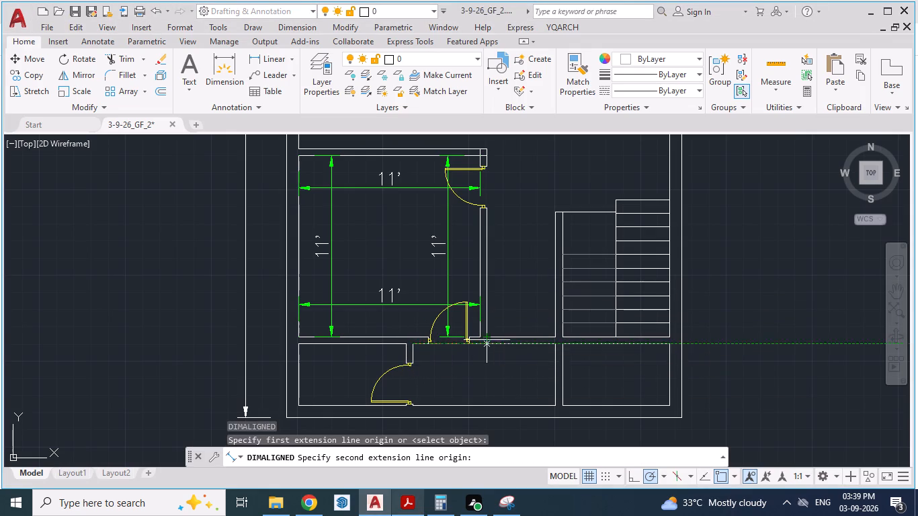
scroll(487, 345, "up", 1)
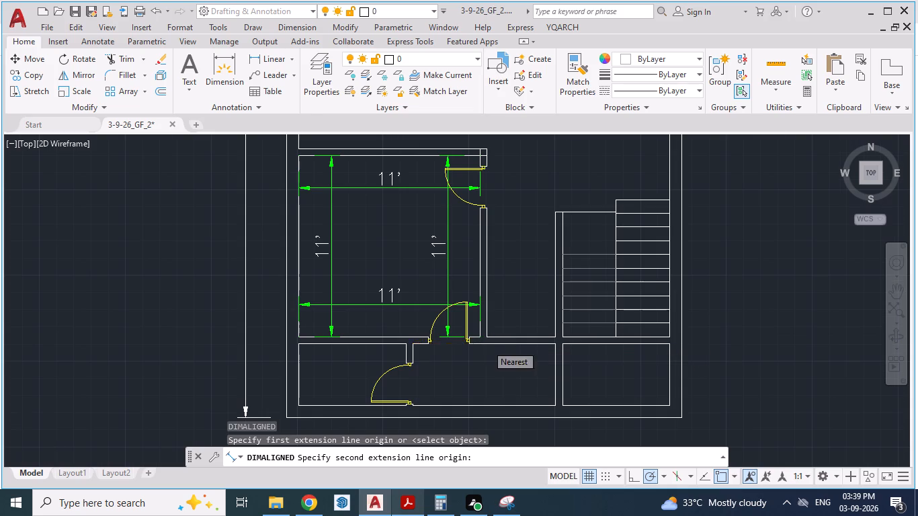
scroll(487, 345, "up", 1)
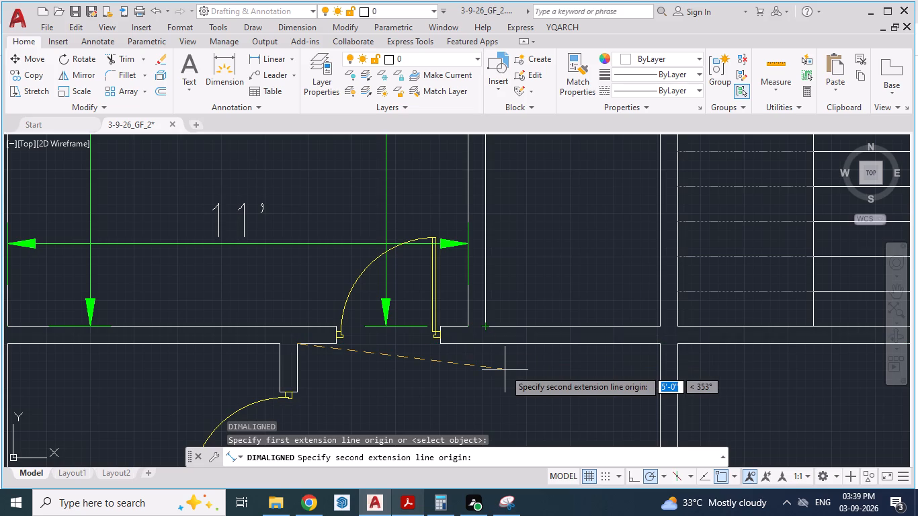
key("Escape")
Check the porch and the passage door wall beside the staircase in the PDF plan against the drawing.
scroll(490, 367, "down", 2)
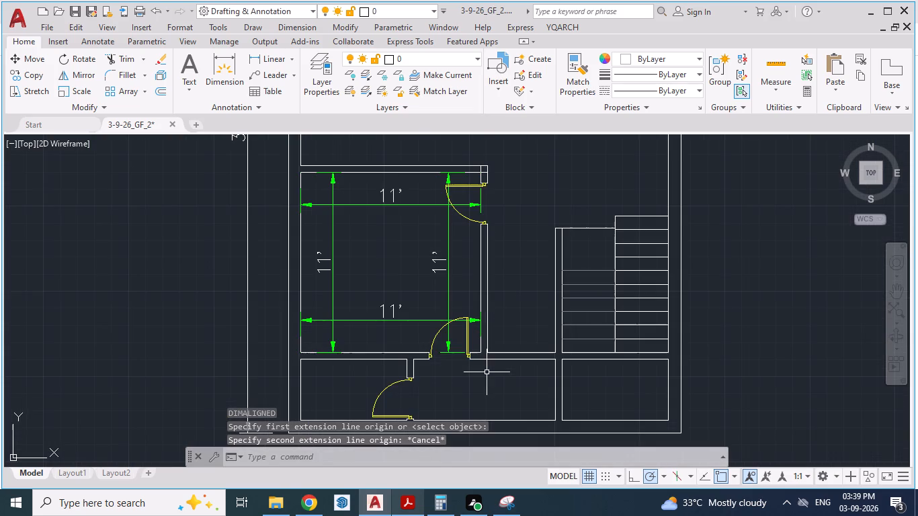
key("alt+Tab")
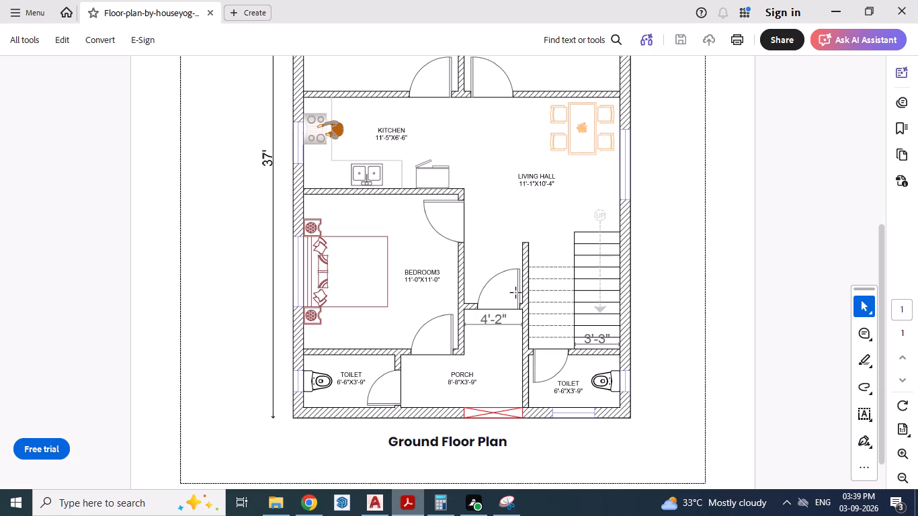
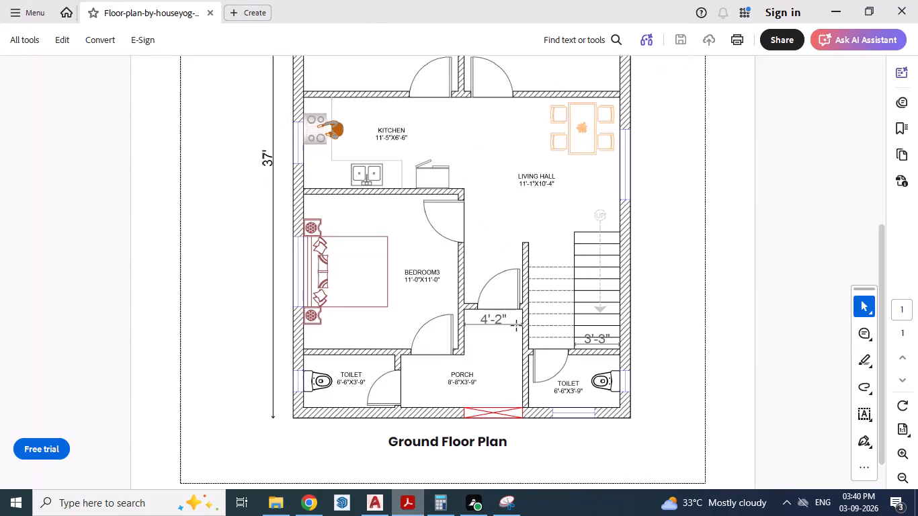
Draw a textless leader arrow along the staircase's right flight, with its head near the lowest tread and its tail just beyond the top tread.
key("alt+Tab")
scroll(450, 323, "down", 2)
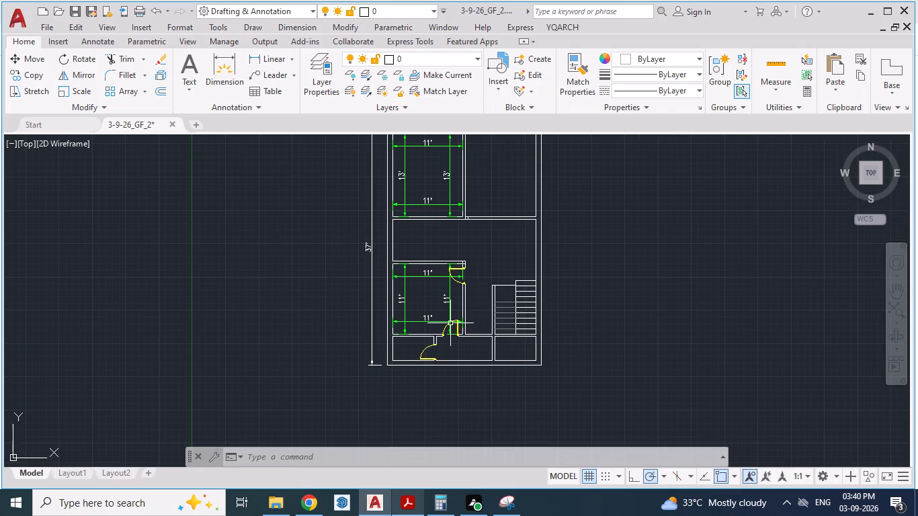
scroll(514, 294, "up", 2)
key("alt+Tab")
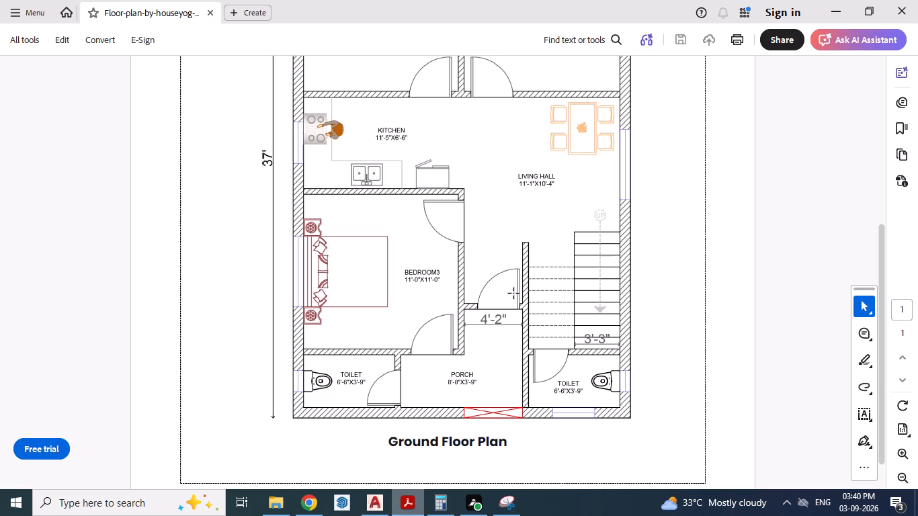
key("alt+Tab")
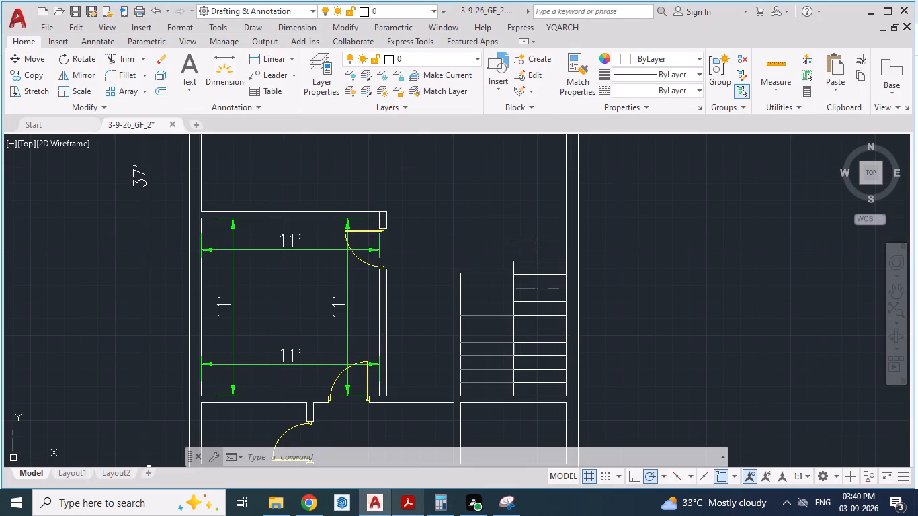
type("LE")
key("Return")
key("alt+Tab")
key("alt+Tab")
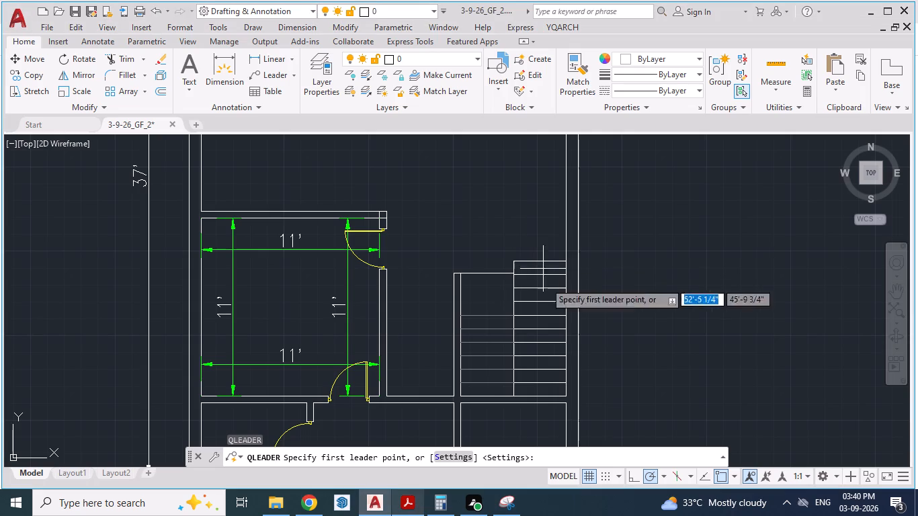
key("alt+Tab")
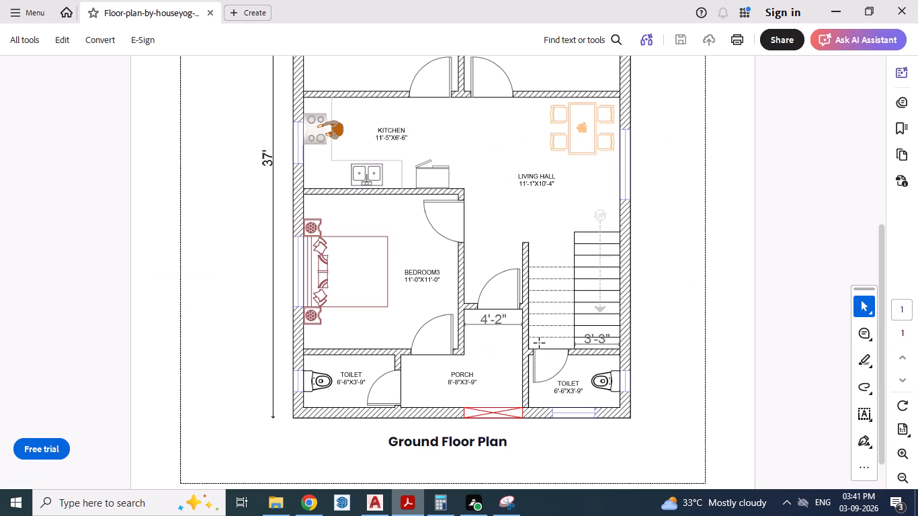
key("alt+Tab")
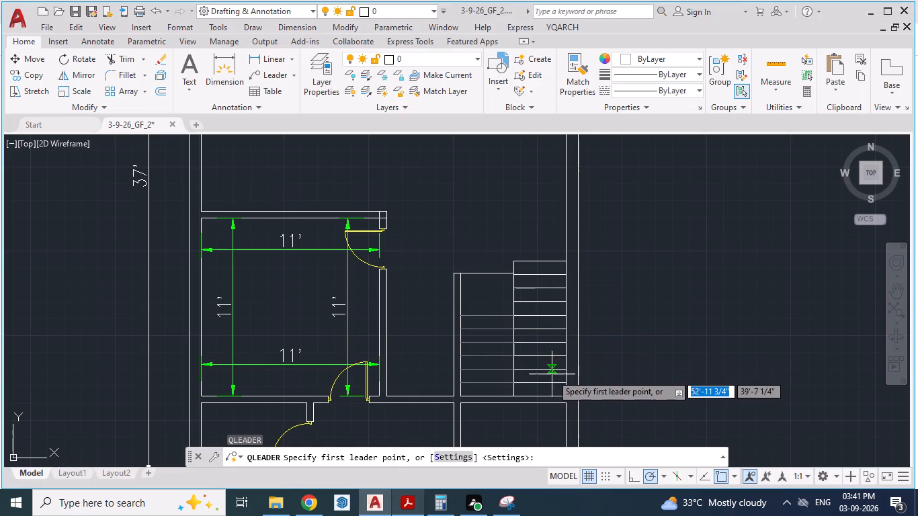
left_click_drag(544, 377, 538, 248)
left_click(538, 248)
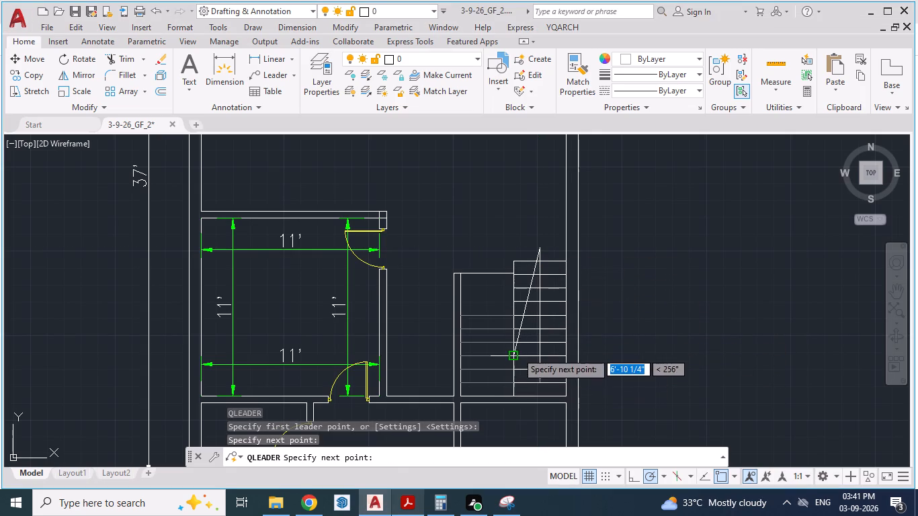
key("Return")
scroll(517, 351, "down", 1)
key("Escape")
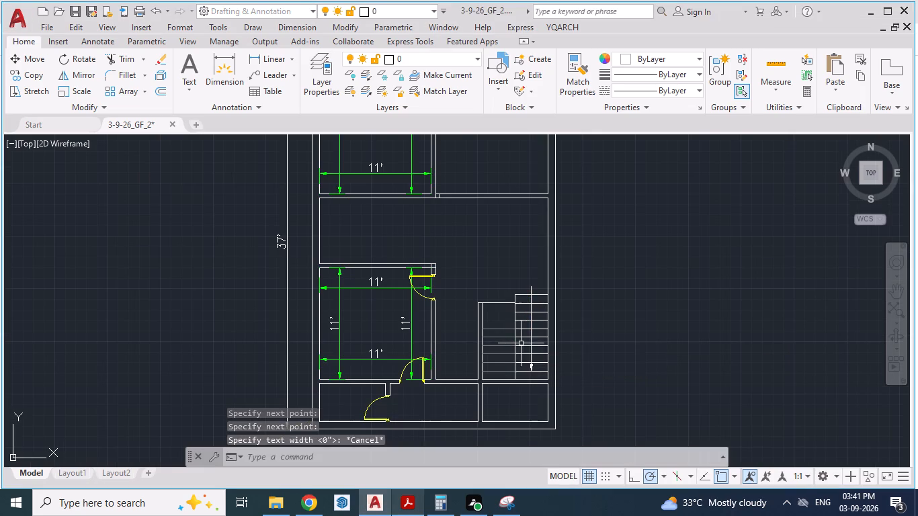
scroll(517, 343, "down", 1)
scroll(520, 328, "up", 2)
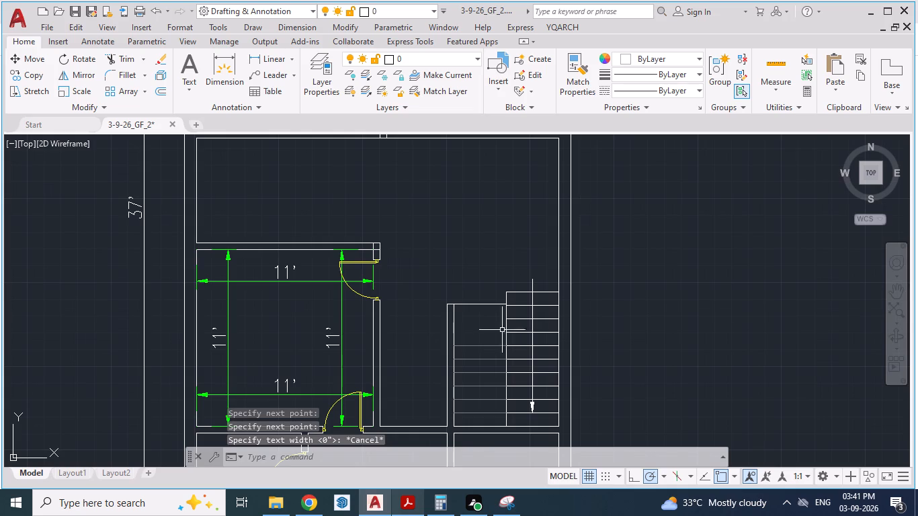
Draw a horizontal 4'-2" line across the passage from Bedroom 3's wall to the staircase wall, below the bedroom's passage door.
key("alt+Tab")
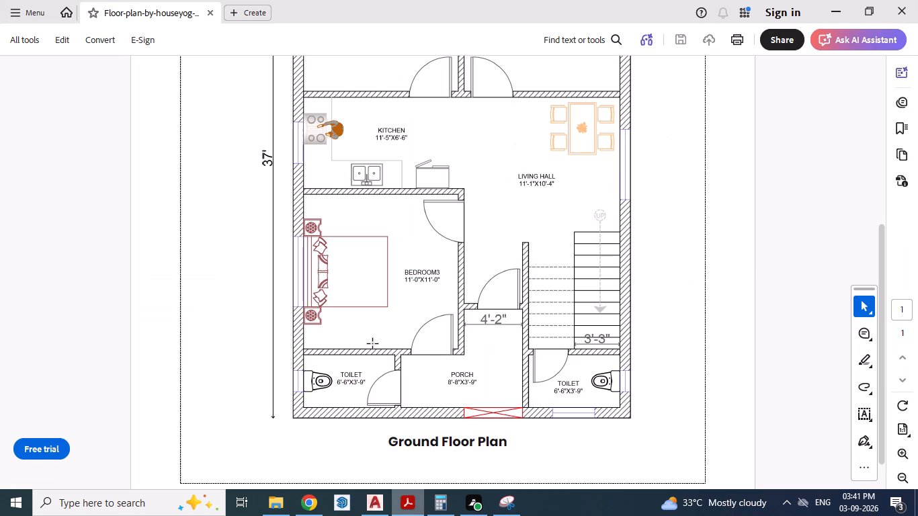
key("alt+Tab")
scroll(435, 318, "down", 1)
scroll(414, 353, "up", 2)
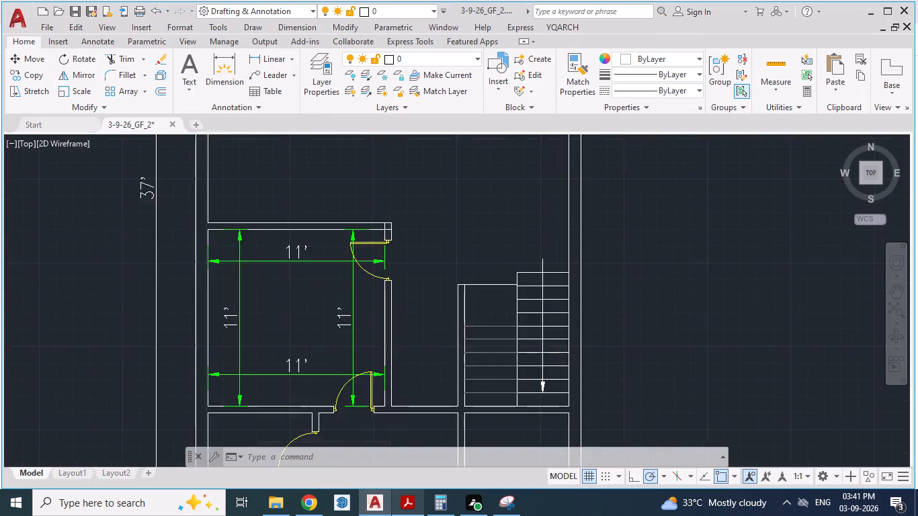
key("alt+Tab")
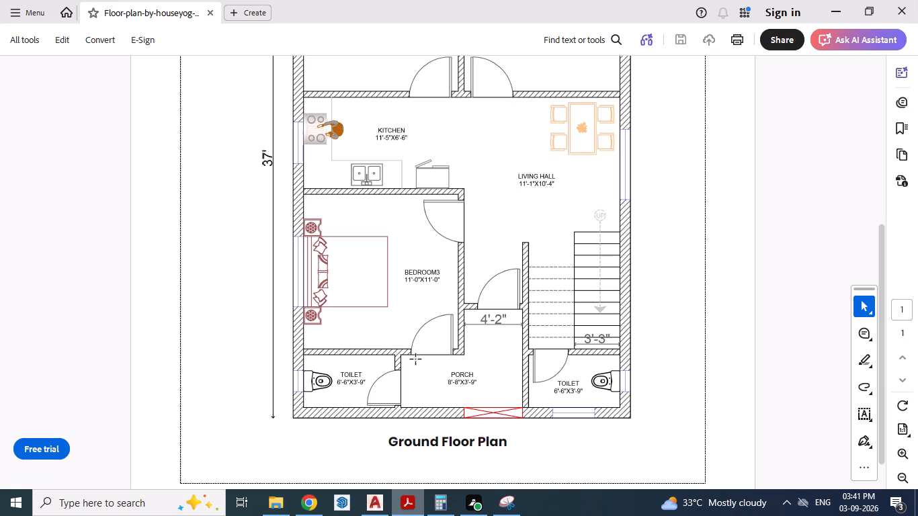
key("alt+Tab")
scroll(431, 360, "up", 1)
key("l")
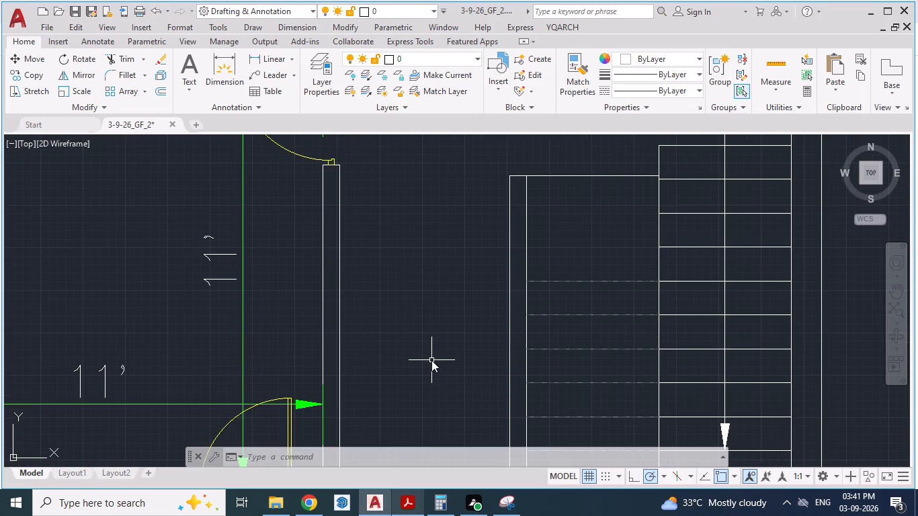
key("Return")
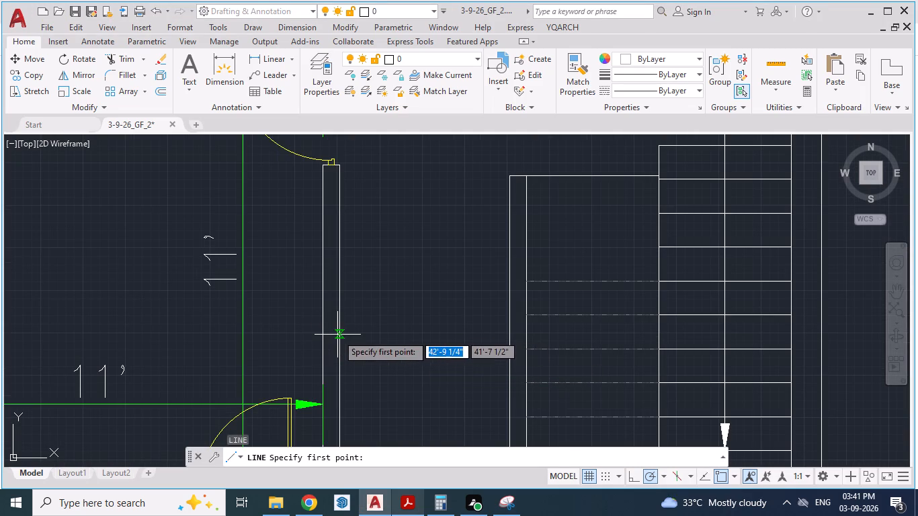
left_click(339, 335)
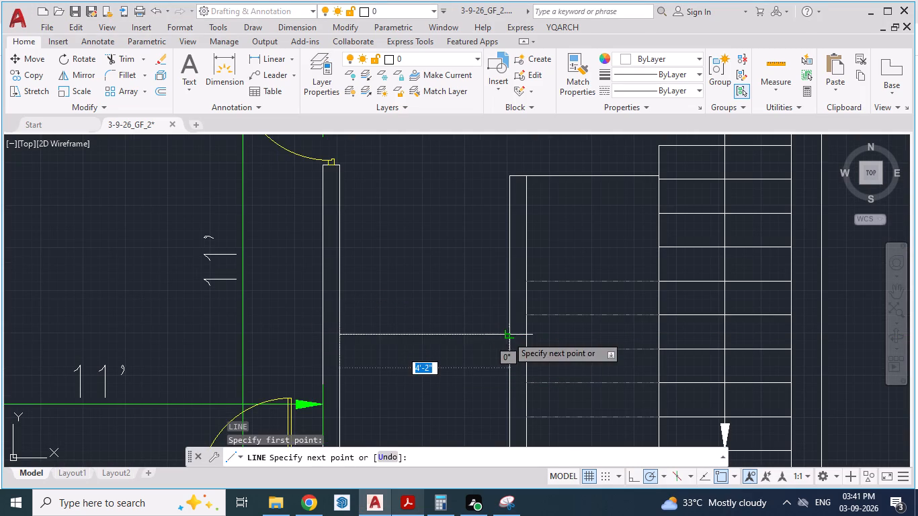
left_click(507, 336)
key("Return")
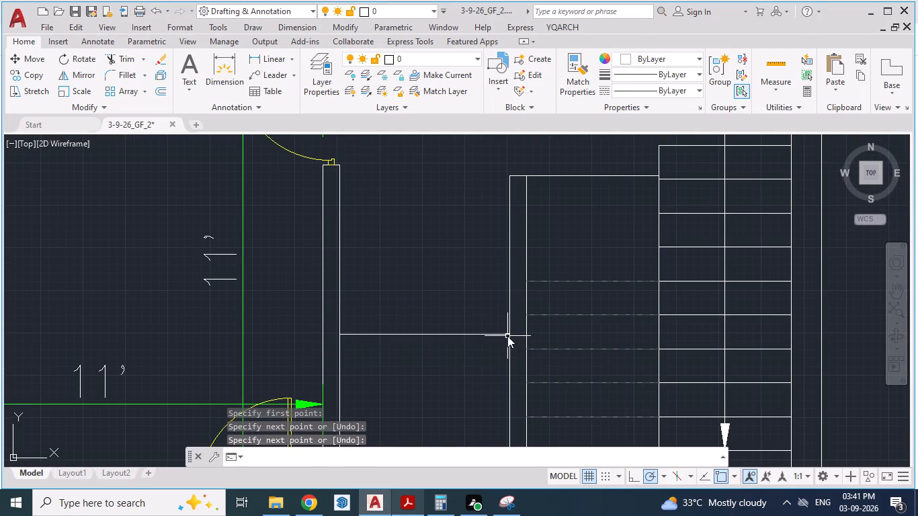
Offset the line across the passage by 5" toward the living hall to form the passage door wall.
key("o")
key("Return")
type("5\"")
key("Return")
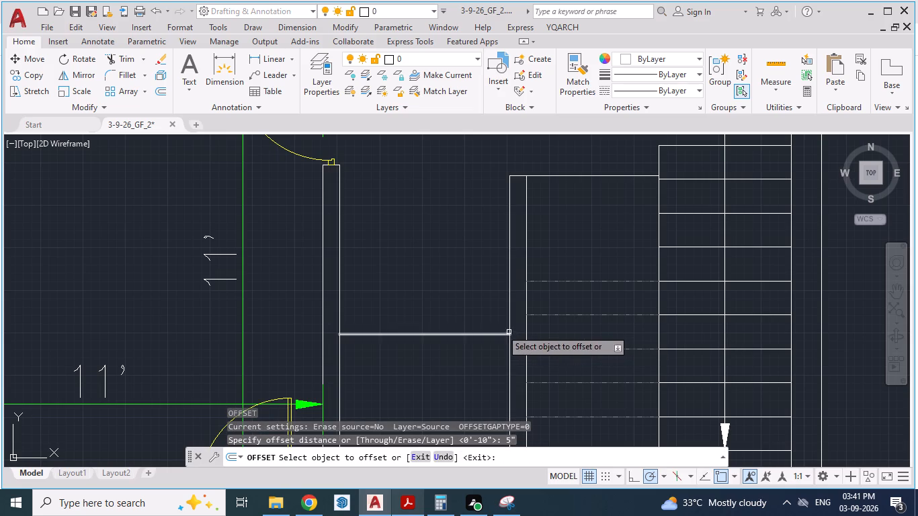
left_click(452, 336)
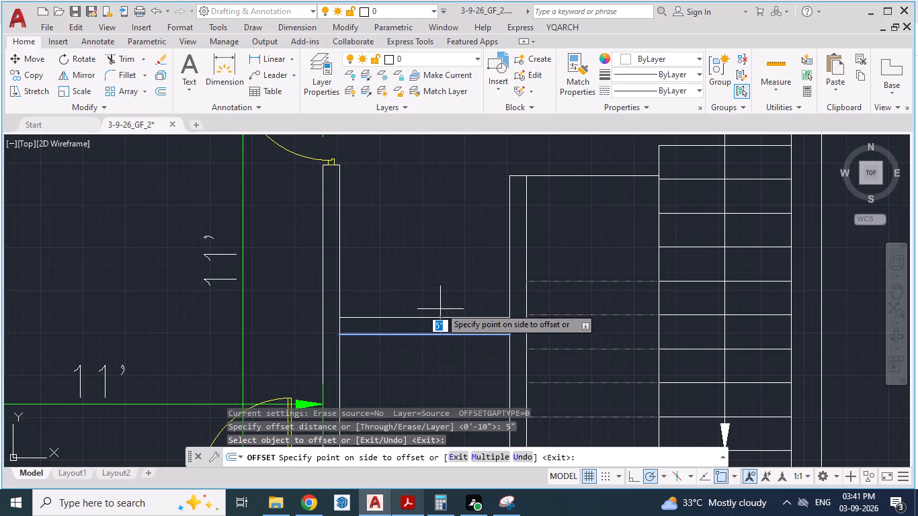
left_click(440, 307)
key("alt+Tab")
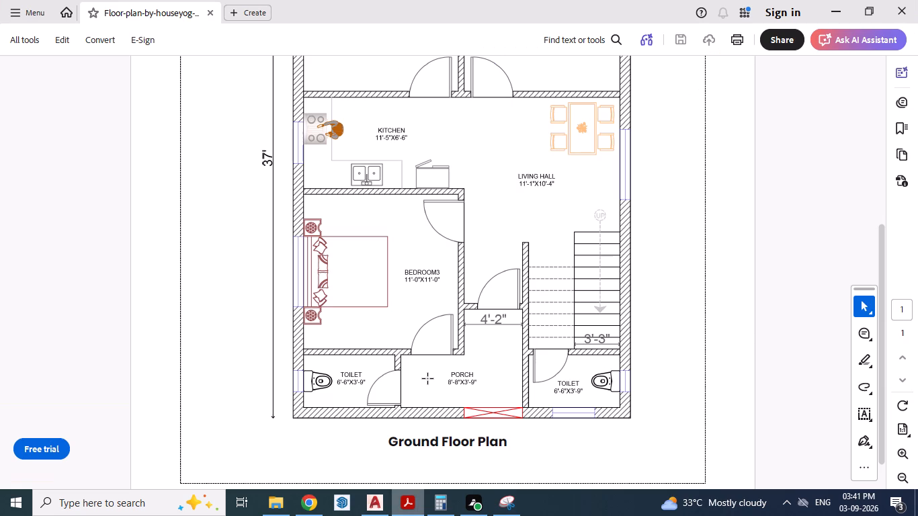
key("alt+Tab")
key("Escape")
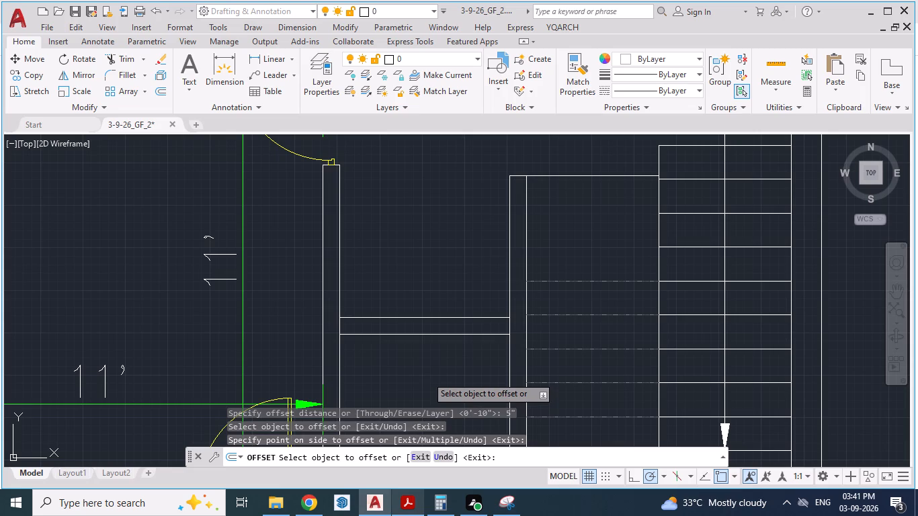
key("Escape")
scroll(413, 348, "down", 2)
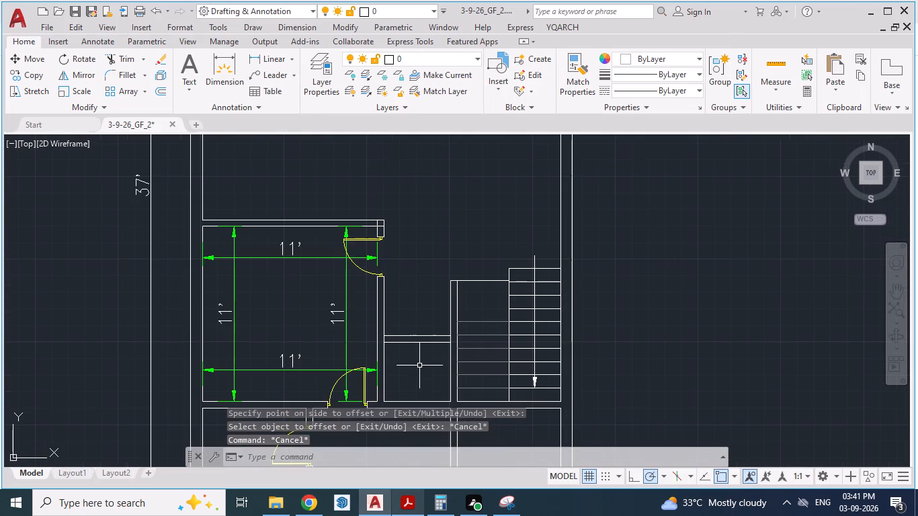
Open a 36-wide YQArch door in the passage wall, hinged on the staircase side and swinging toward the living hall.
key("alt+Tab")
key("alt+Tab")
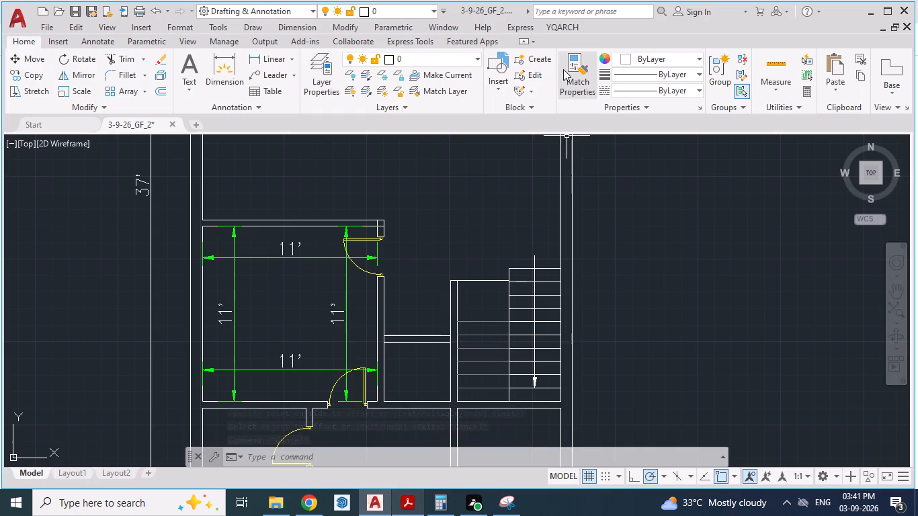
left_click(576, 27)
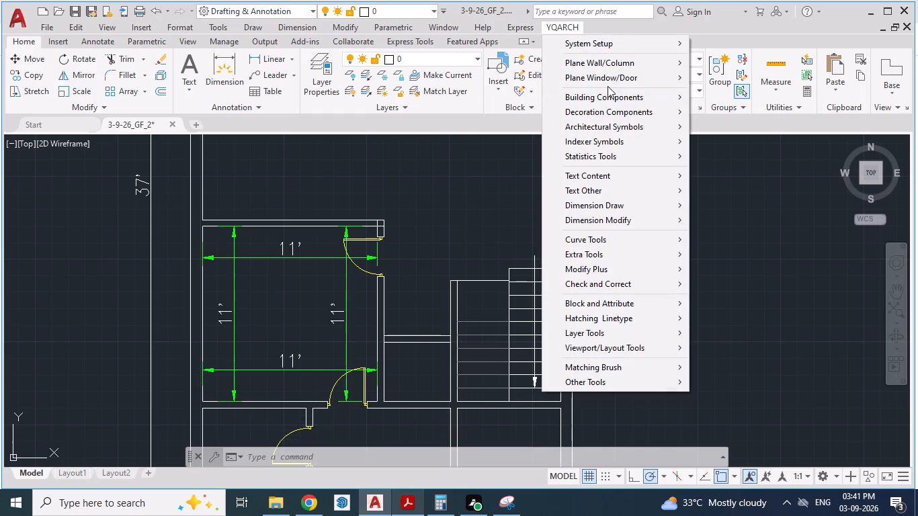
left_click(608, 79)
left_click(729, 77)
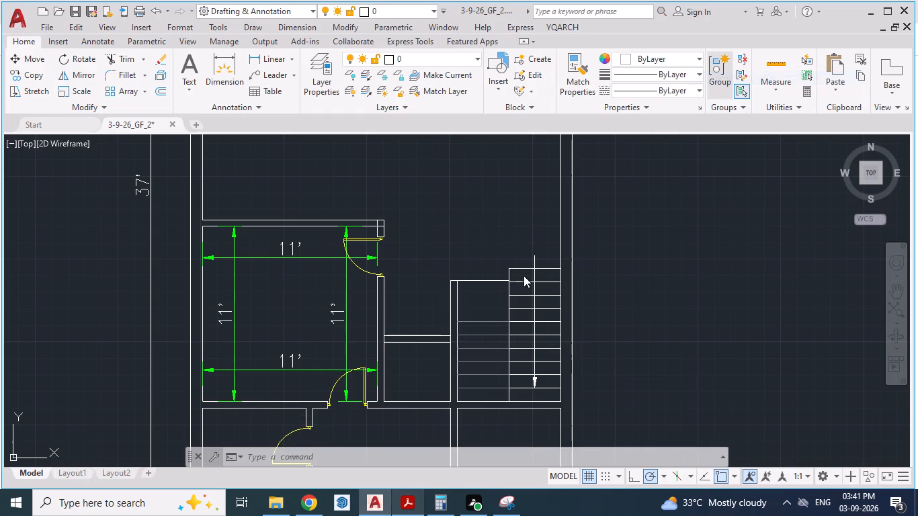
scroll(436, 360, "up", 2)
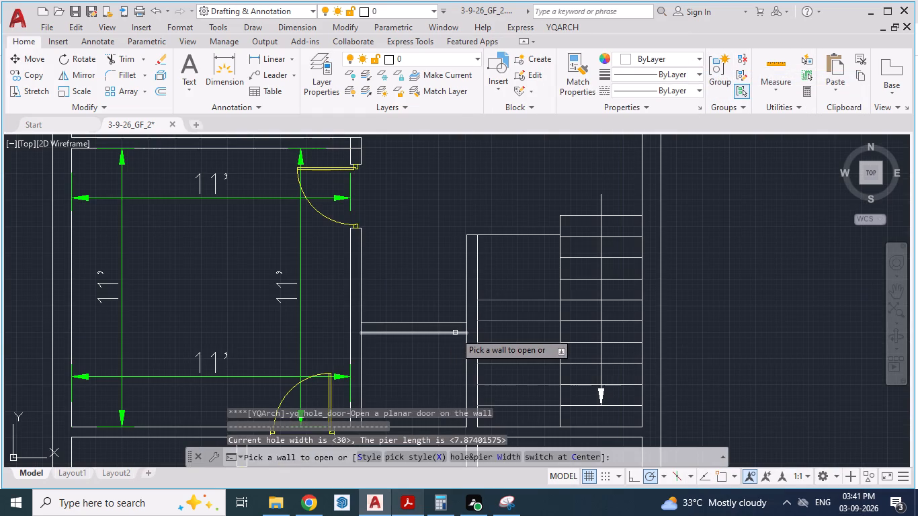
key("alt+Tab")
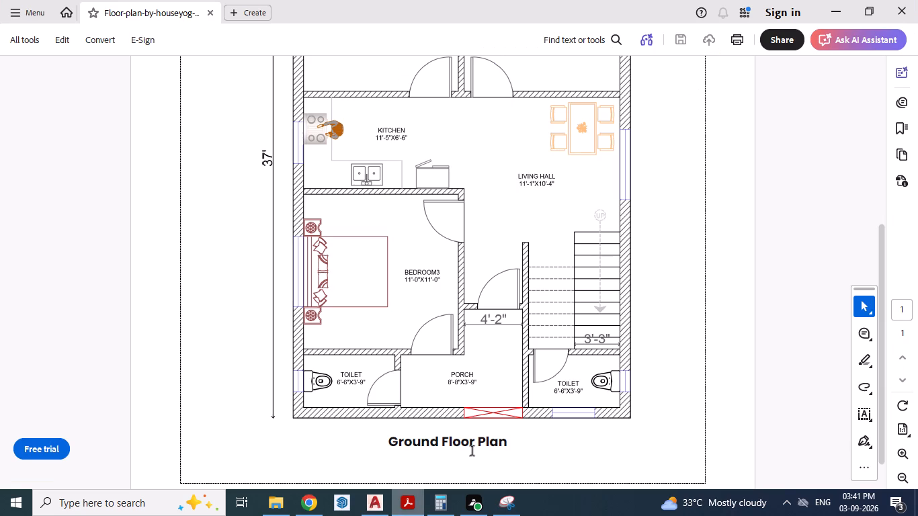
key("alt+Tab")
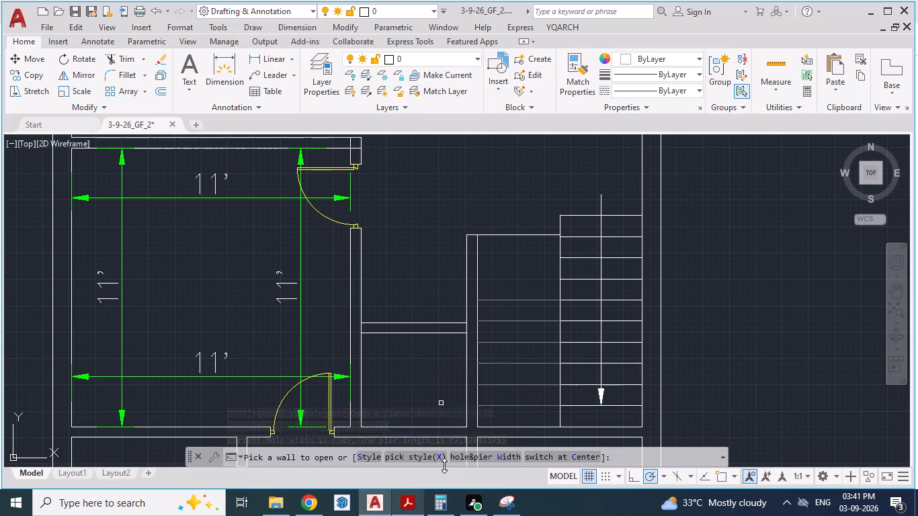
left_click(484, 462)
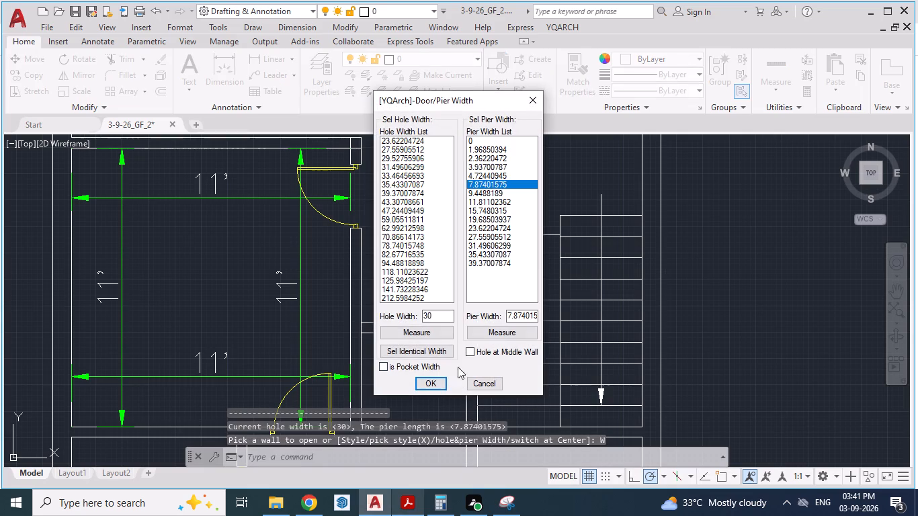
left_click_drag(442, 317, 383, 315)
key("3")
key("6")
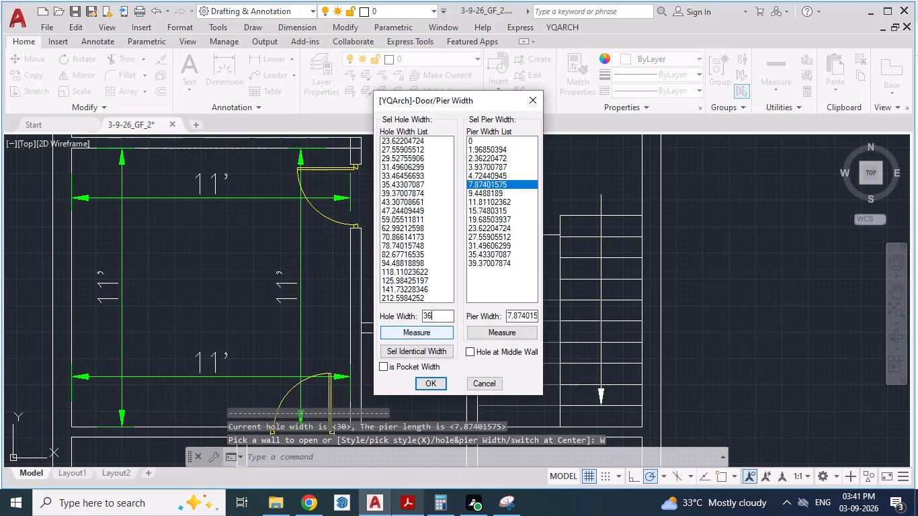
key("Return")
left_click(429, 376)
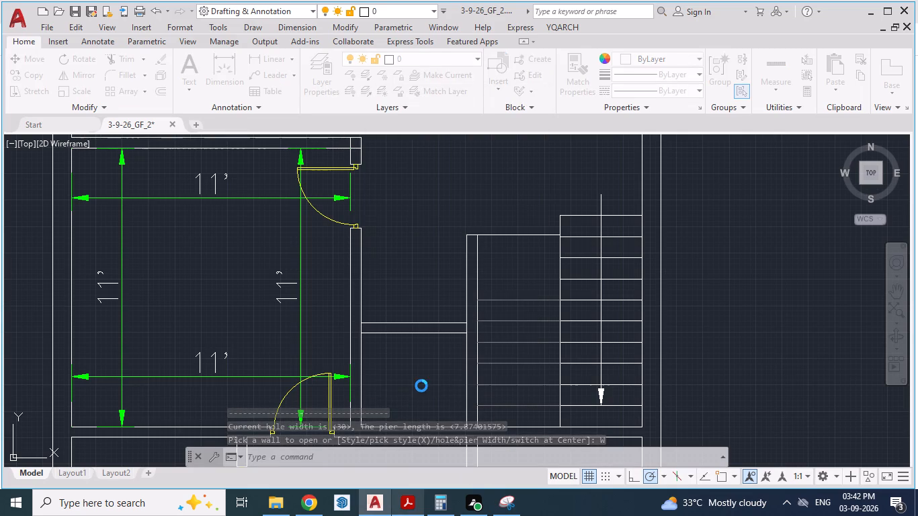
left_click(452, 333)
left_click(451, 325)
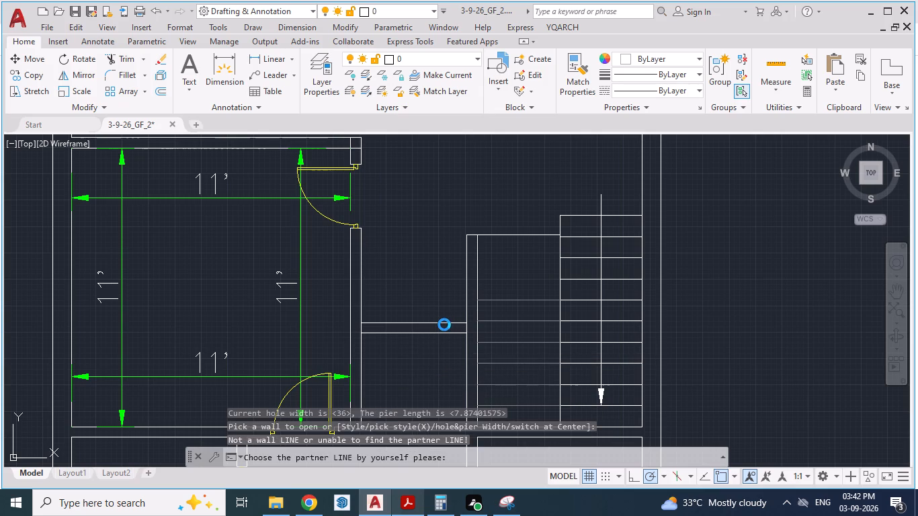
left_click(431, 306)
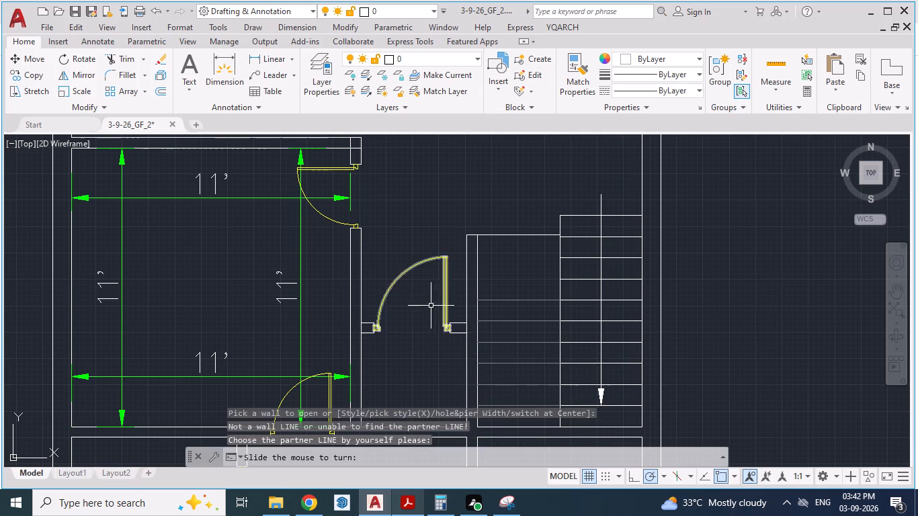
scroll(426, 361, "down", 2)
scroll(376, 417, "up", 2)
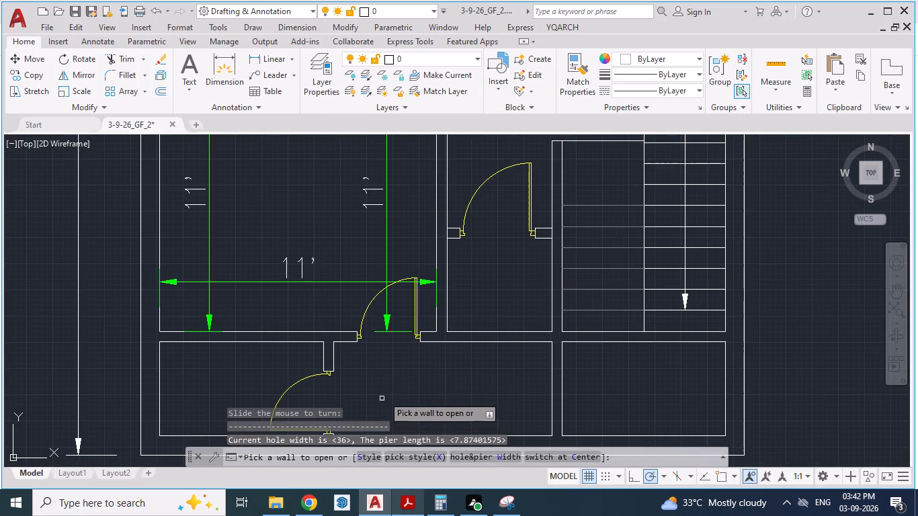
key("alt+Tab")
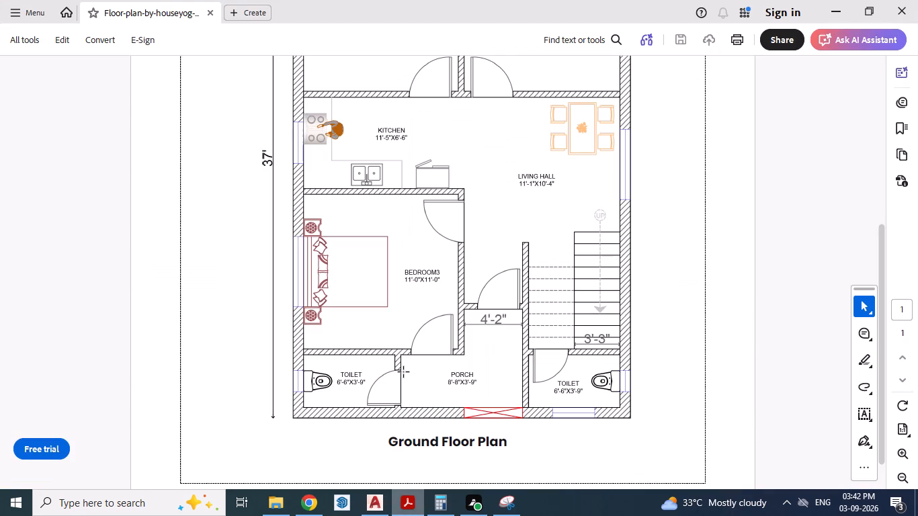
Switch back to the AutoCAD drawing and end the door placement command.
key("alt+Tab")
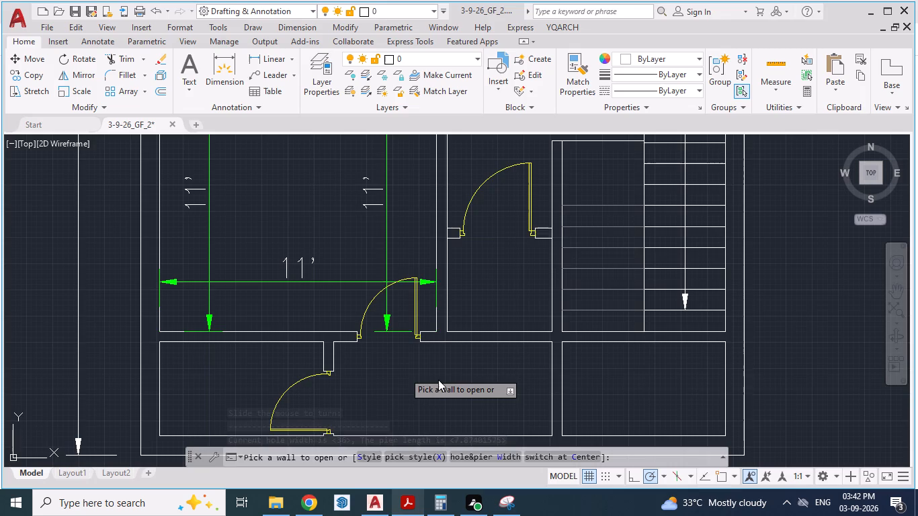
scroll(430, 372, "down", 1)
scroll(419, 346, "up", 2)
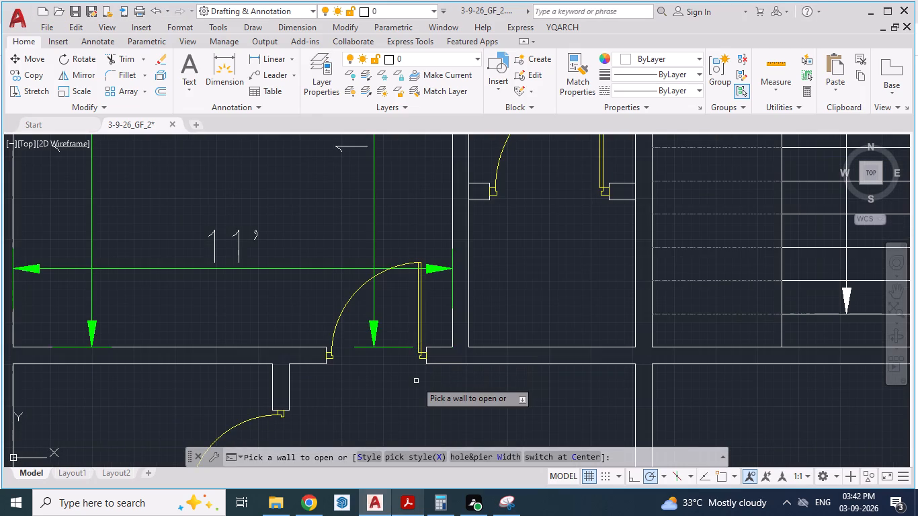
scroll(416, 381, "up", 1)
key("Escape")
key("Escape")
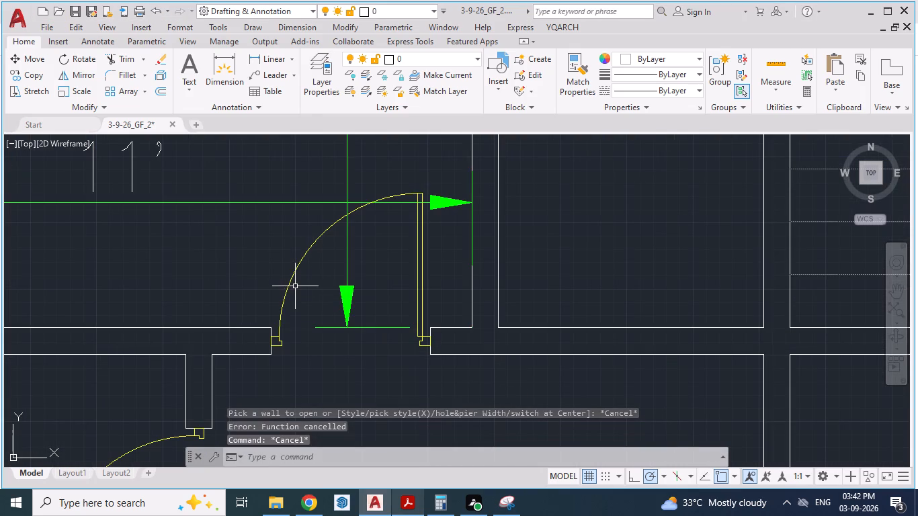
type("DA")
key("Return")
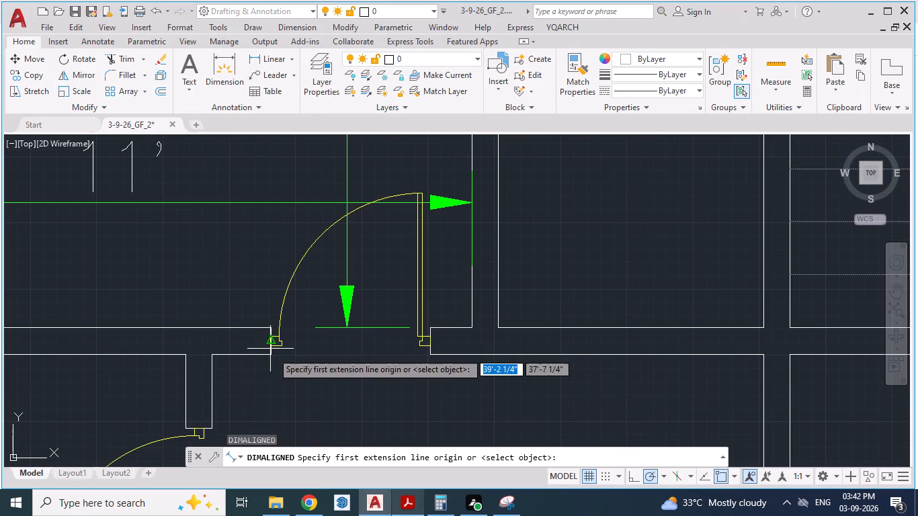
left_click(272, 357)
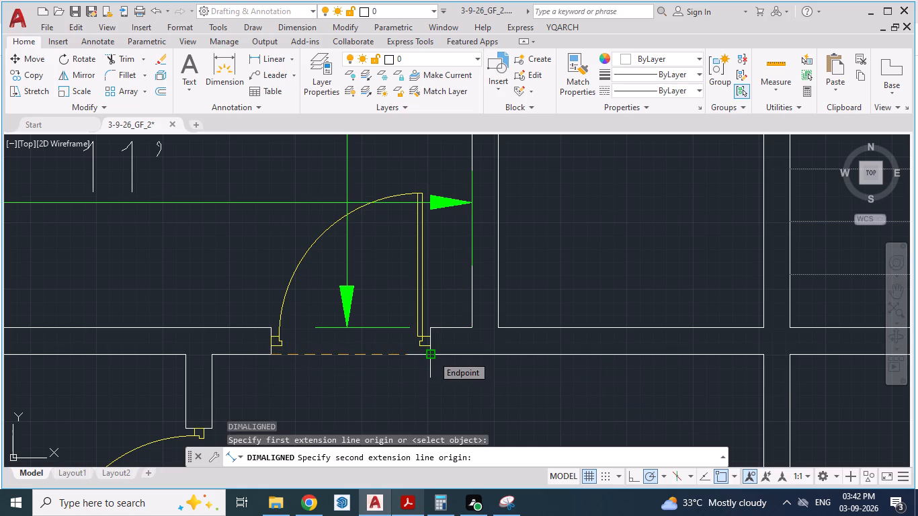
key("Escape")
Erase the door between Bedroom 3 and the porch, along with the vertical 11' dimension ending at its opening.
left_click(283, 306)
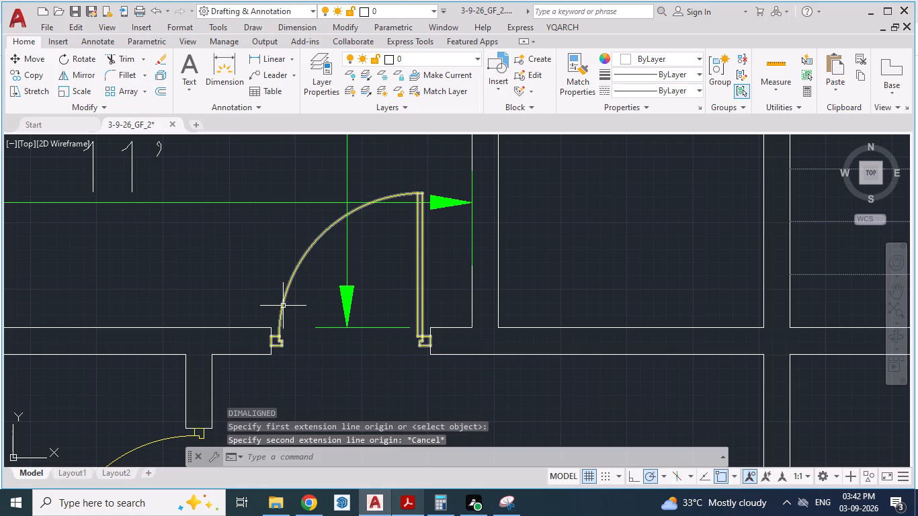
key("Delete")
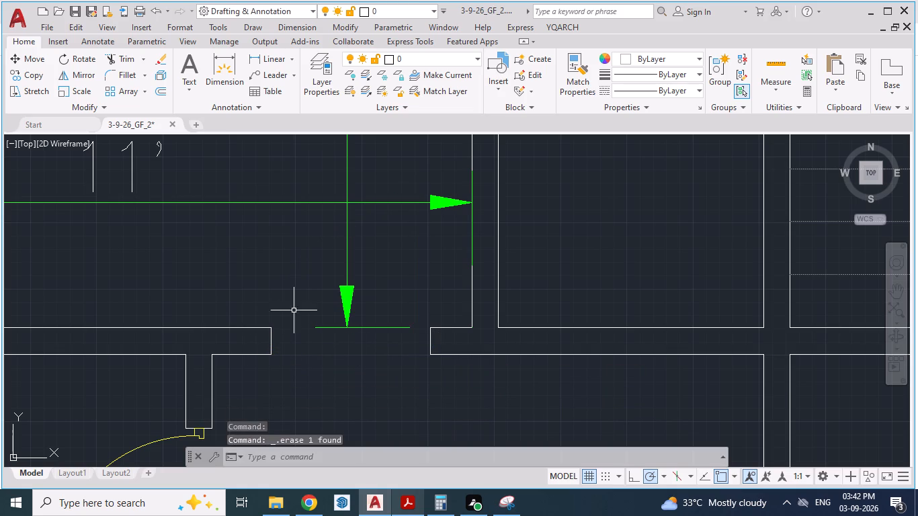
left_click(344, 319)
key("Delete")
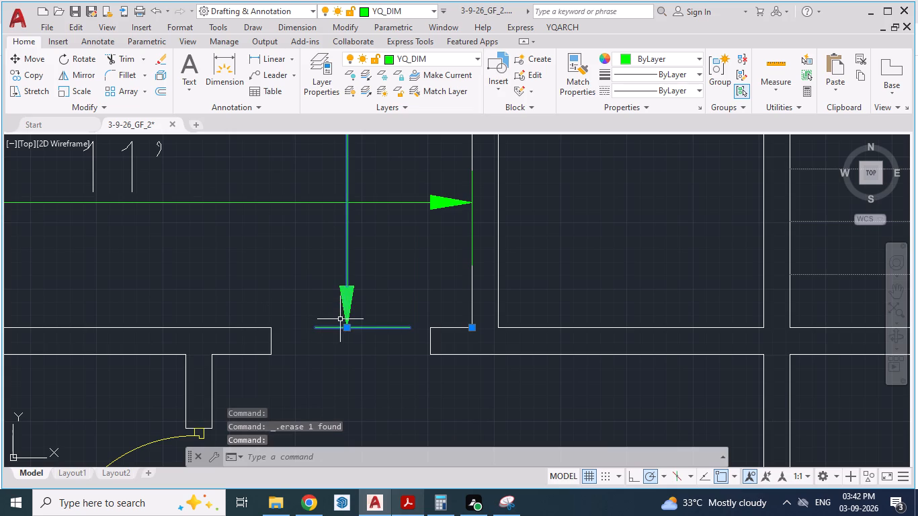
Extend both wall lines between Bedroom 3 and the porch across the emptied door opening.
type("EX")
key("Return")
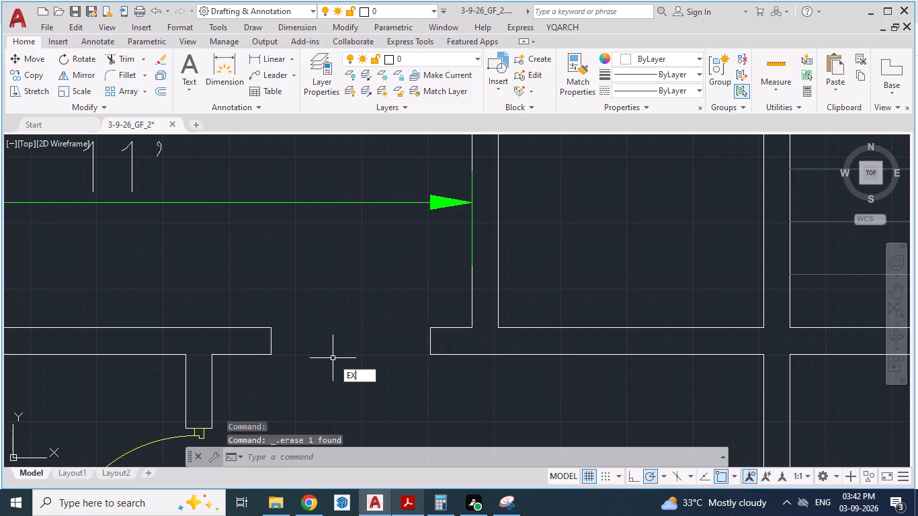
left_click(259, 331)
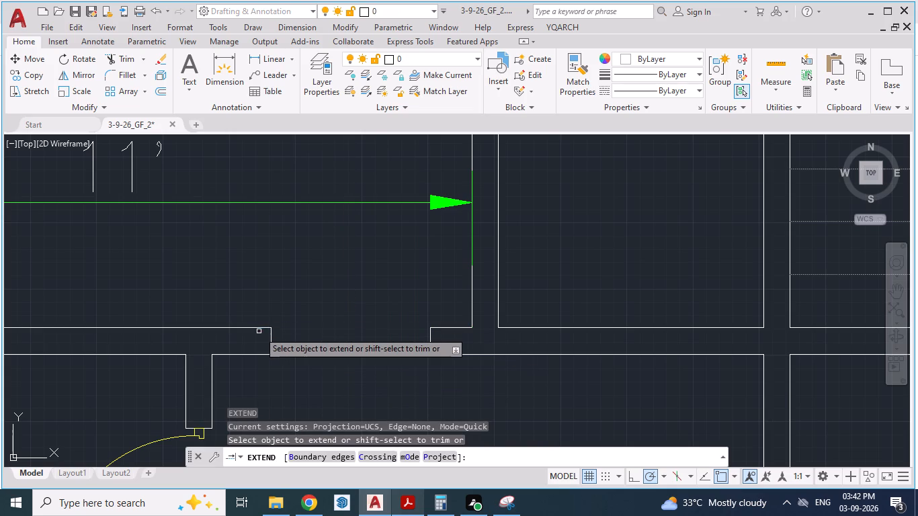
left_click(251, 327)
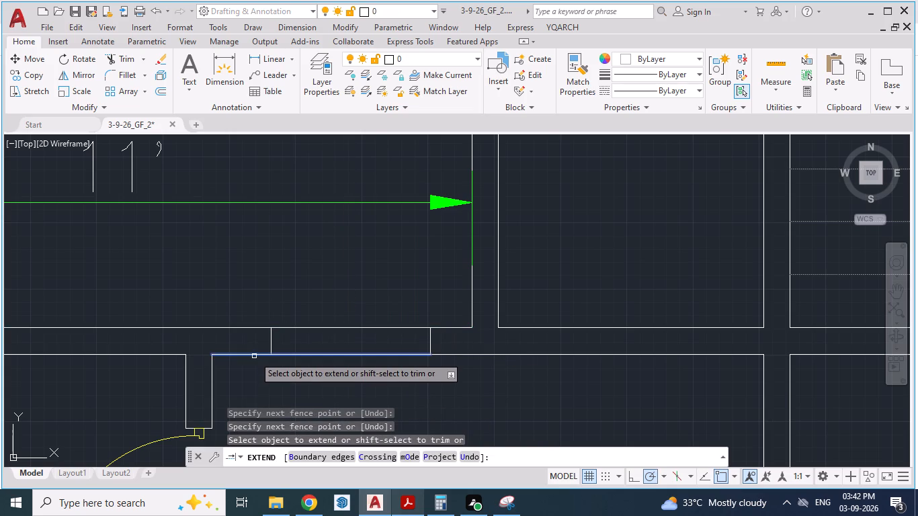
left_click(254, 356)
Extend both lines of Bedroom 3's passage-side wall across the door opening near the kitchen wall.
scroll(312, 401, "down", 2)
scroll(330, 245, "up", 1)
scroll(304, 306, "down", 1)
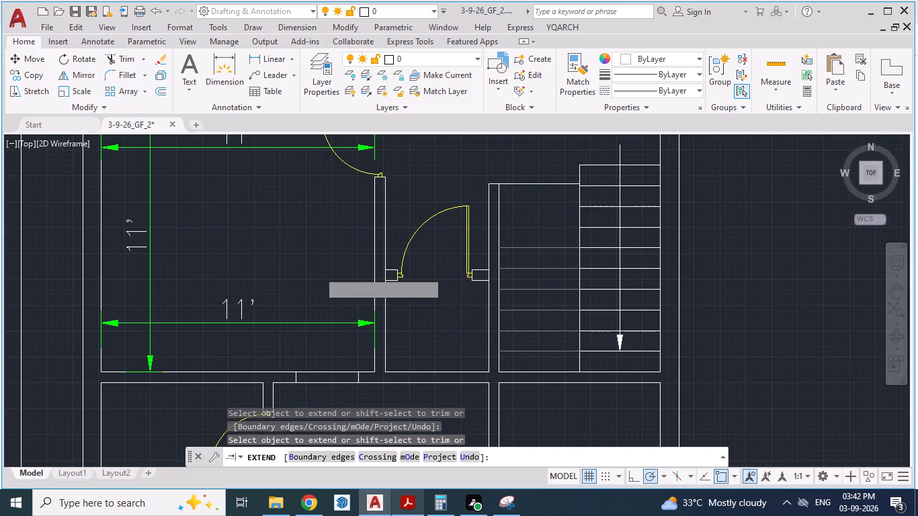
scroll(281, 278, "down", 1)
scroll(320, 187, "up", 2)
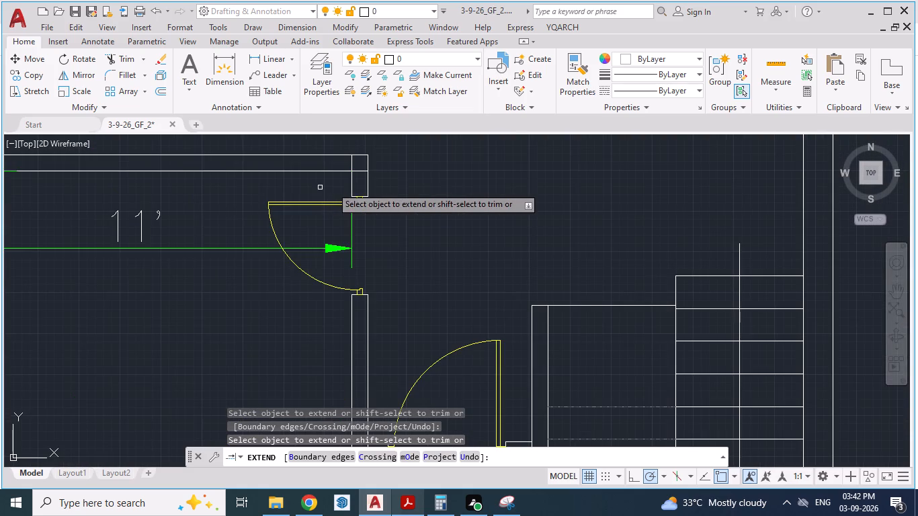
left_click(352, 186)
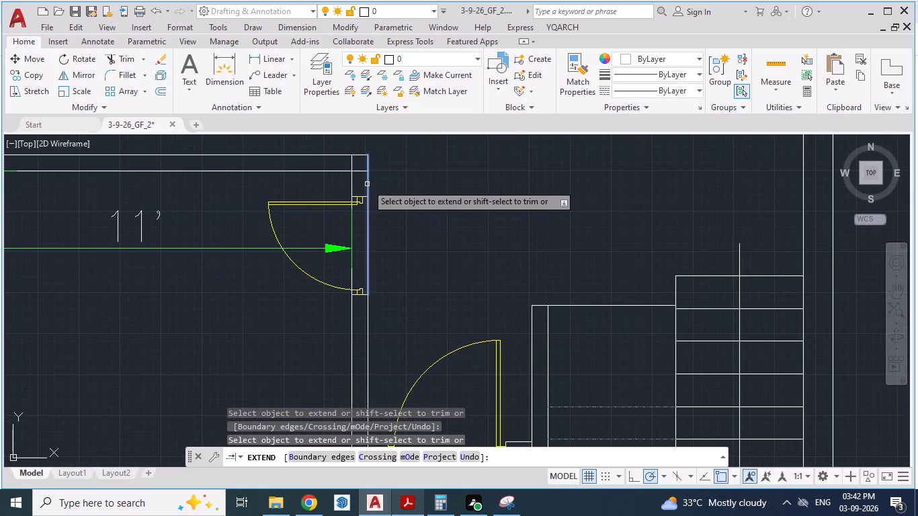
left_click(367, 184)
key("Escape")
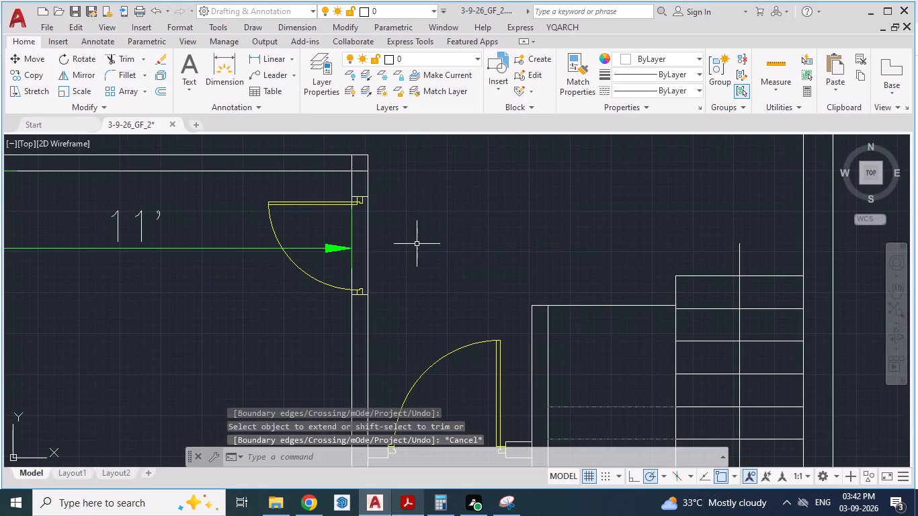
key("Escape")
left_click(292, 173)
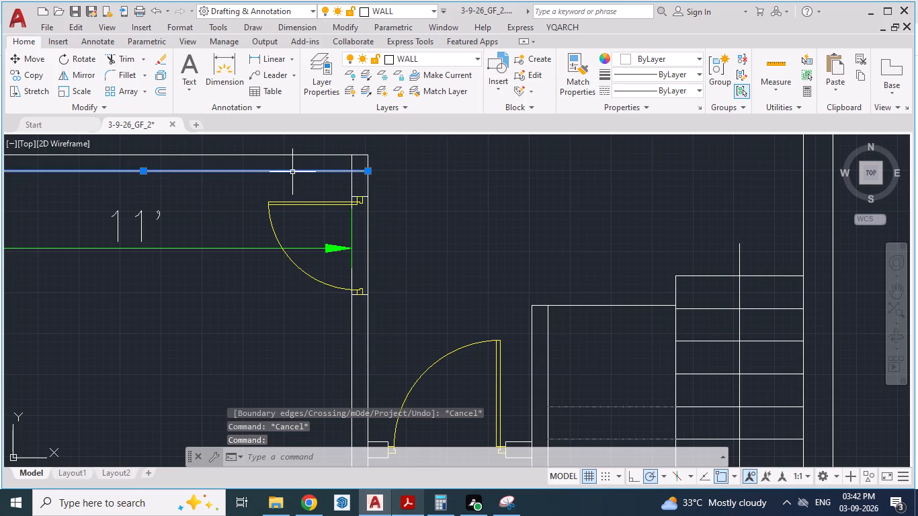
key("Escape")
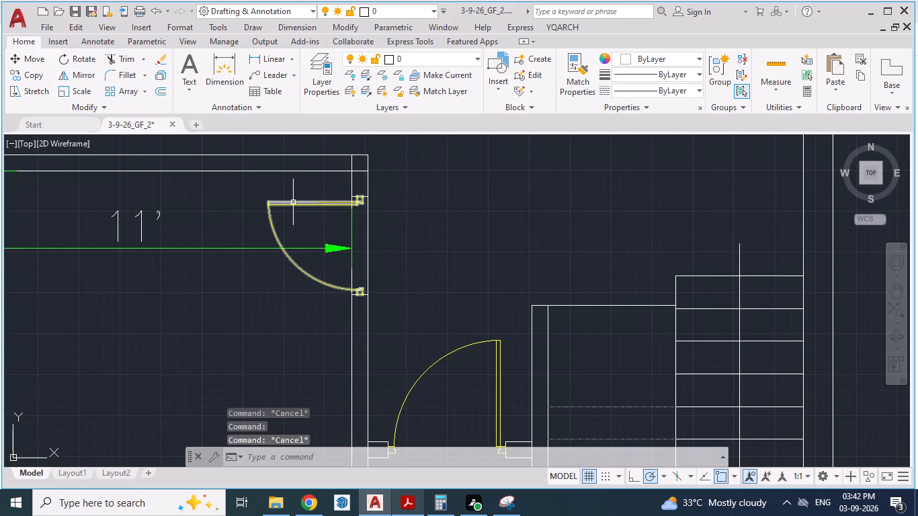
Erase Bedroom 3's passage-side door and the jamb line of its opening nearest the kitchen wall.
left_click(294, 204)
key("Delete")
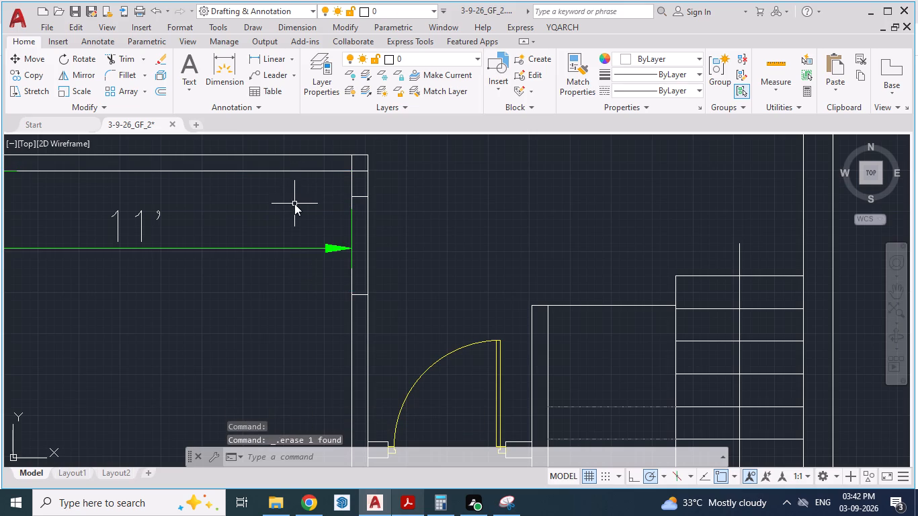
left_click(360, 196)
key("Delete")
Erase the leftover jamb line nearest the passage in the wall between Bedroom 3 and the porch.
scroll(365, 200, "down", 3)
scroll(365, 200, "up", 1)
scroll(374, 251, "down", 2)
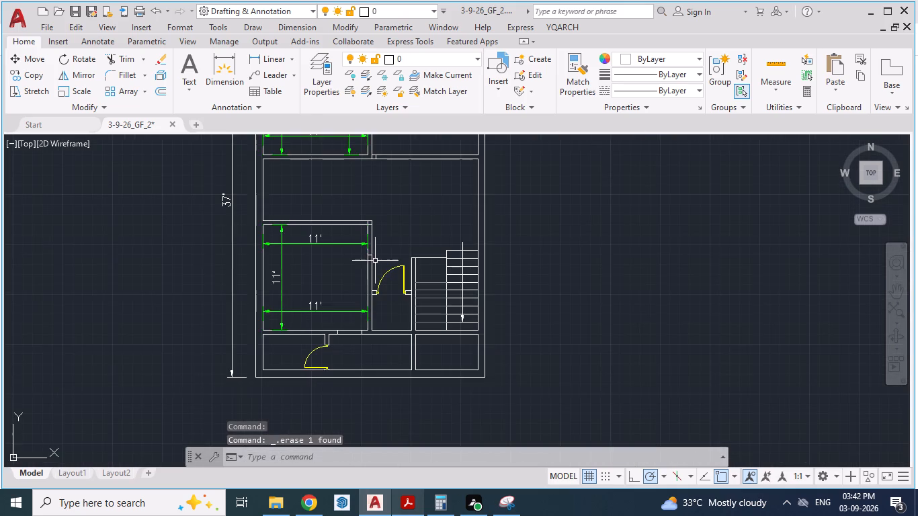
scroll(346, 376, "up", 3)
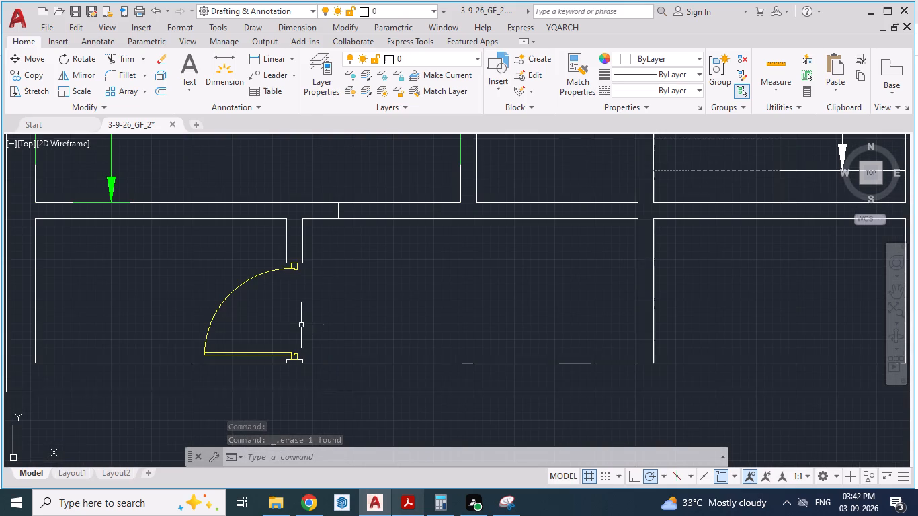
scroll(299, 331, "down", 1)
scroll(366, 260, "up", 1)
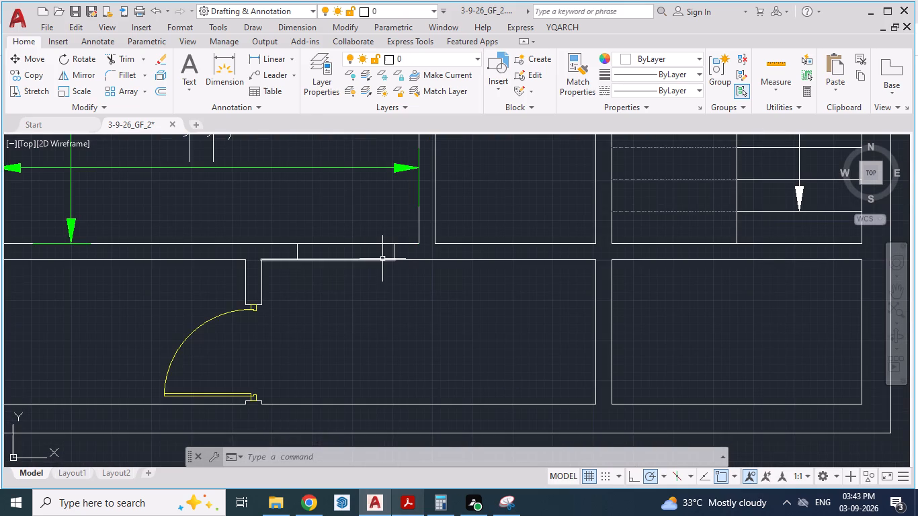
left_click(395, 252)
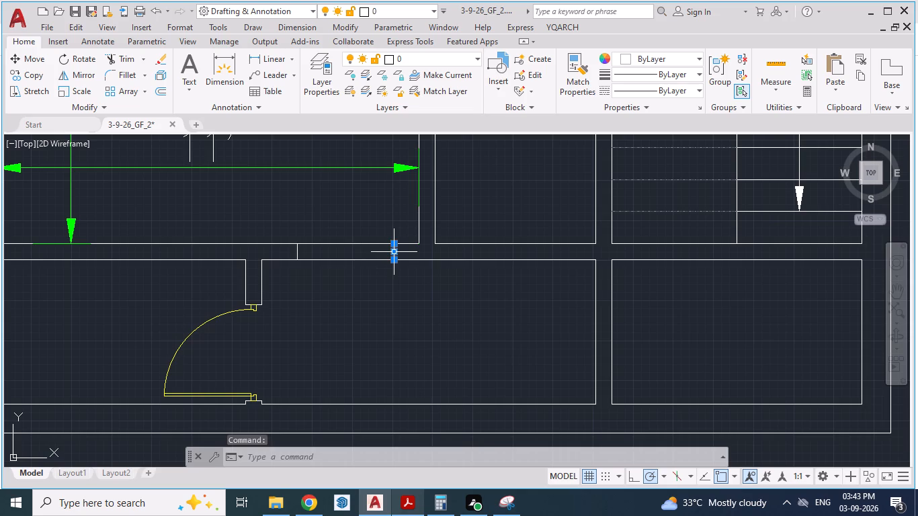
key("Delete")
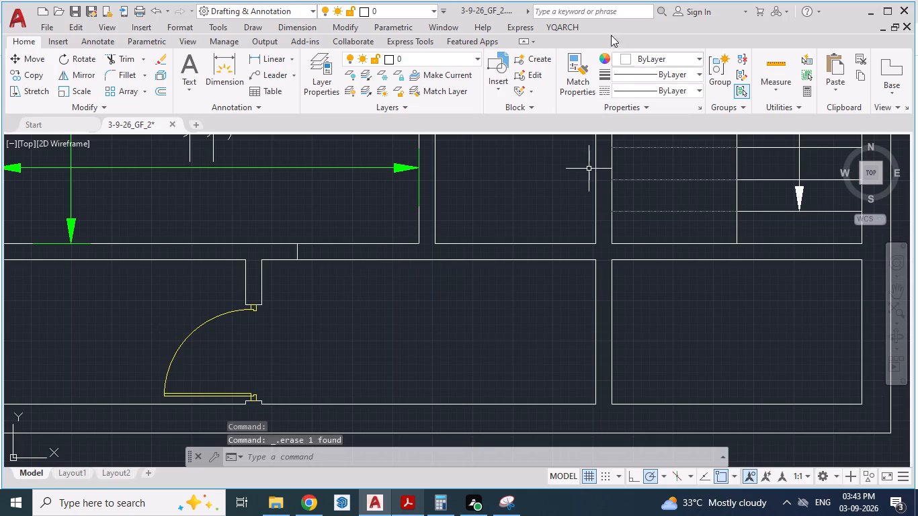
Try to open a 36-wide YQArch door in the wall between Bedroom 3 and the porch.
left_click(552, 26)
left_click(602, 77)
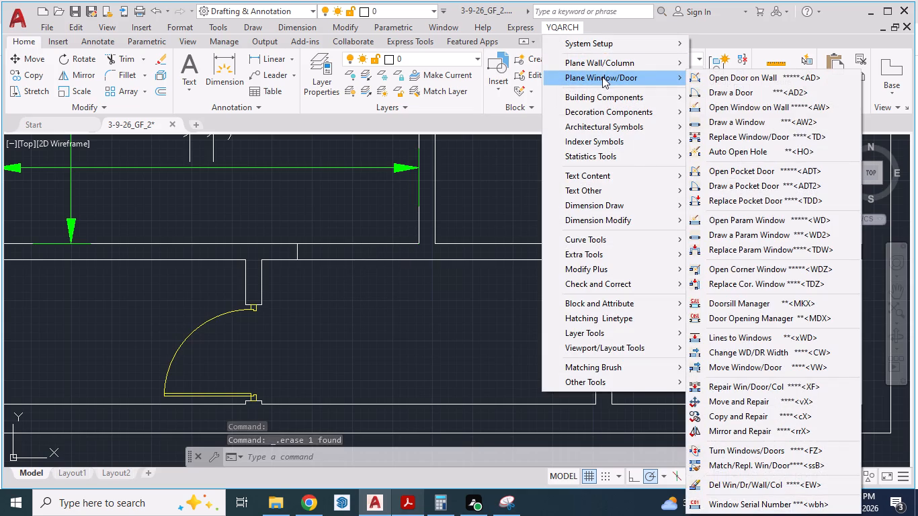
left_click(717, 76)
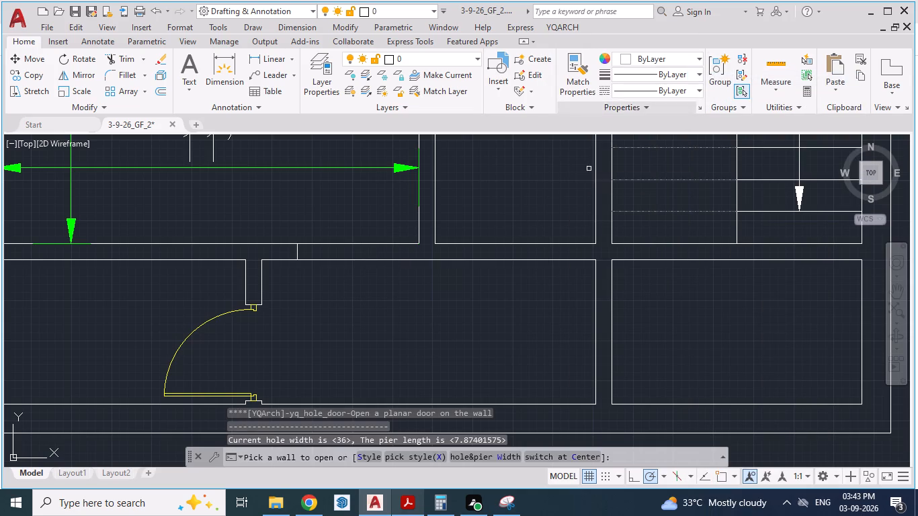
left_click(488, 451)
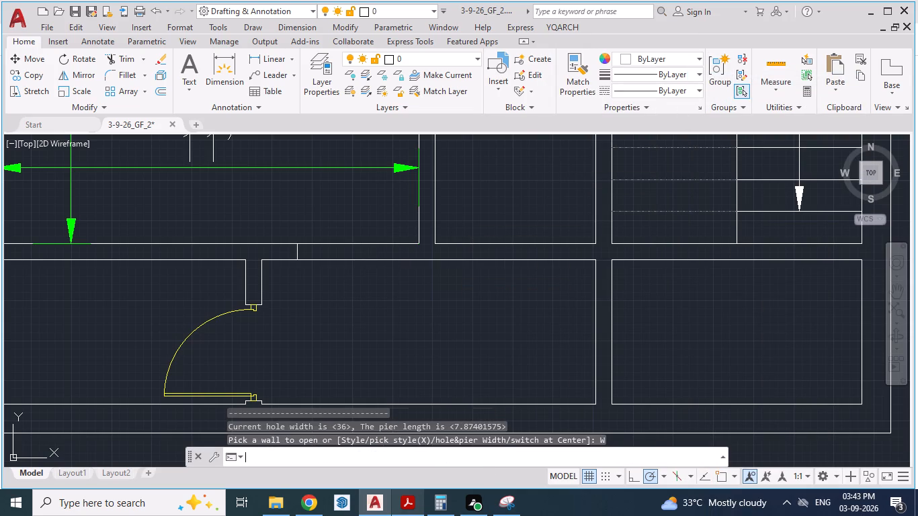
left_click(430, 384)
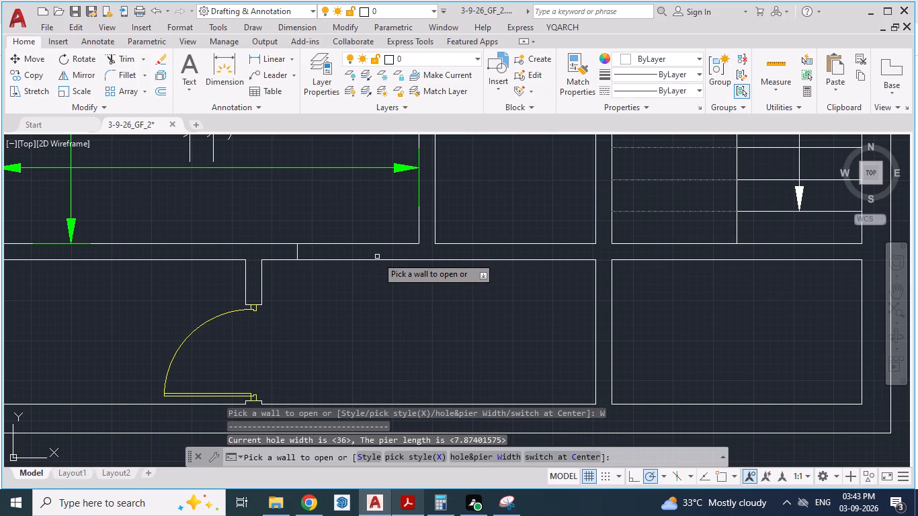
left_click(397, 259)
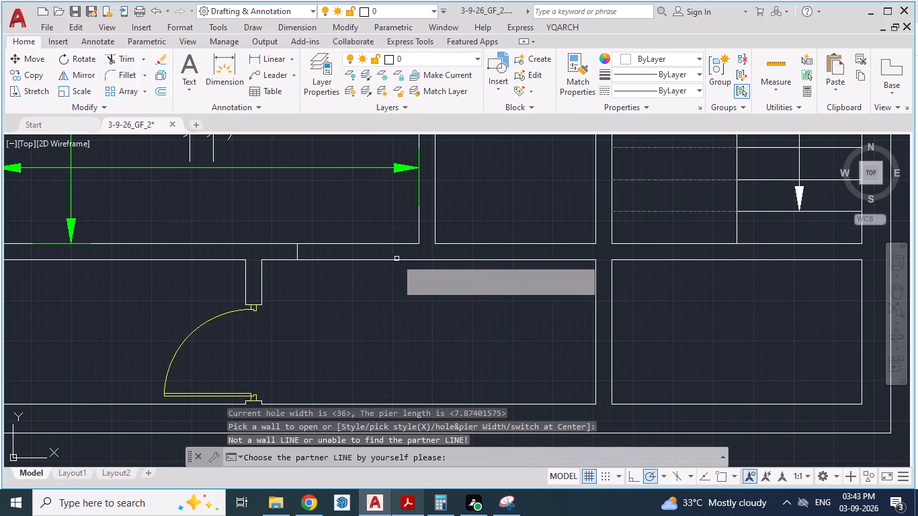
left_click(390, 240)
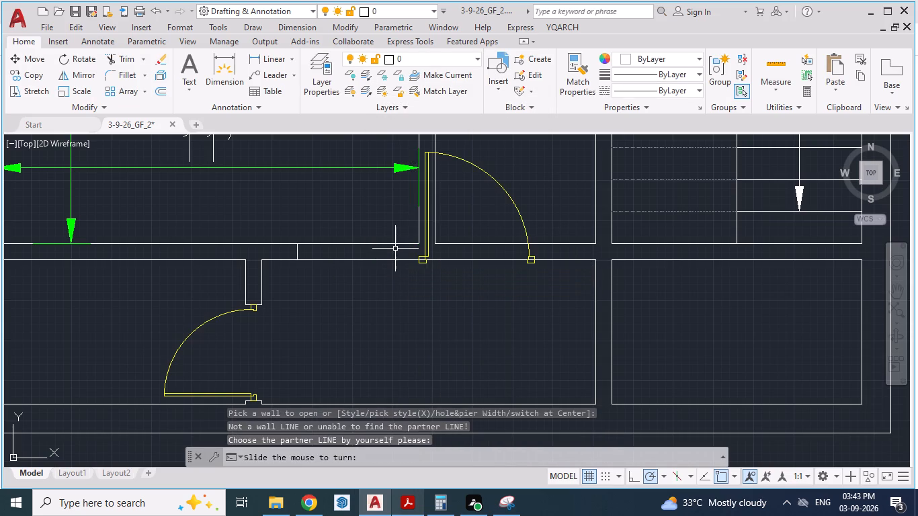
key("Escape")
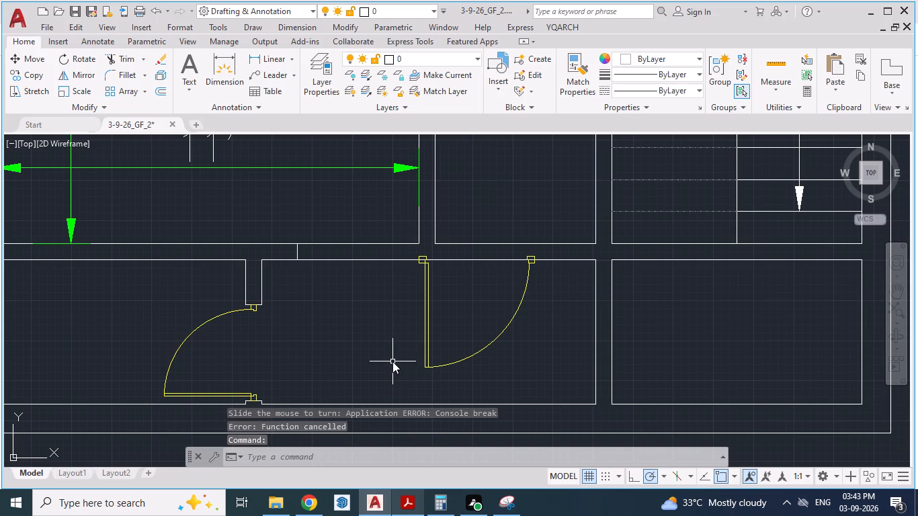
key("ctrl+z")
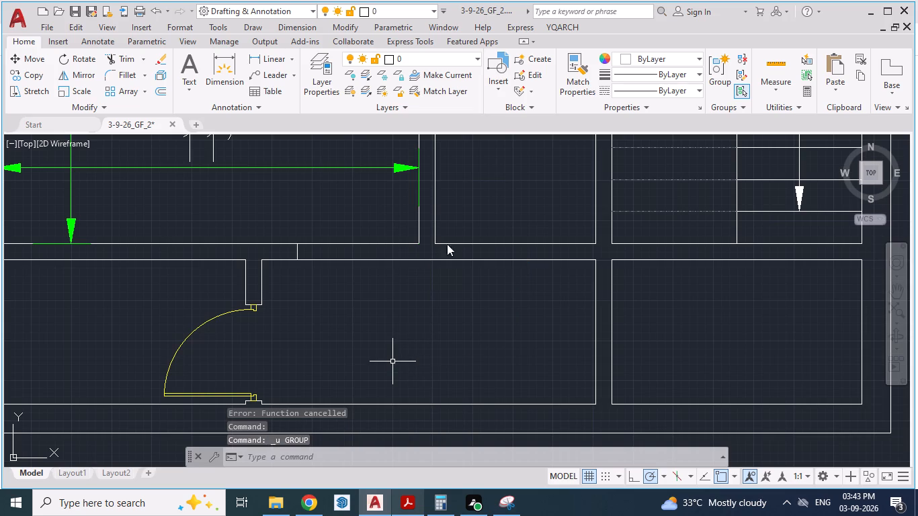
Open a 36-wide YQArch door in the wall between Bedroom 3 and the porch, swinging into Bedroom 3 and hinged on the toilet side.
left_click(564, 27)
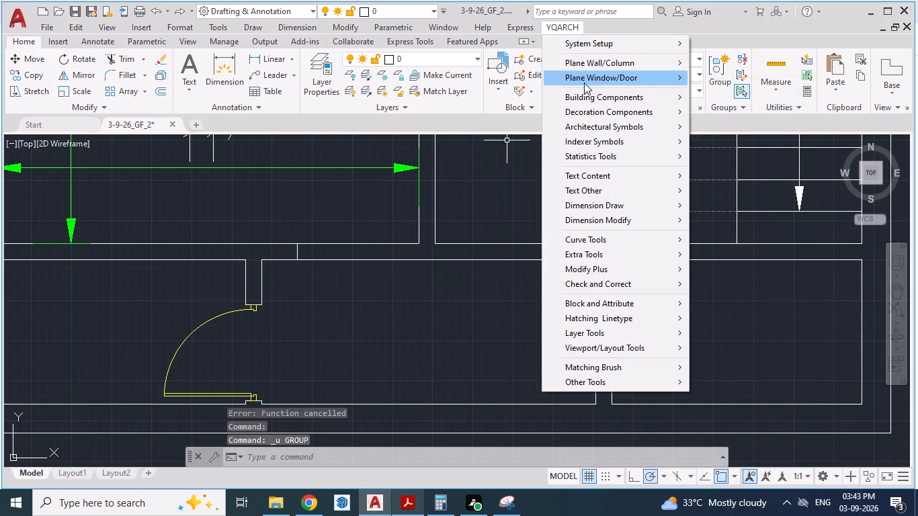
left_click(712, 75)
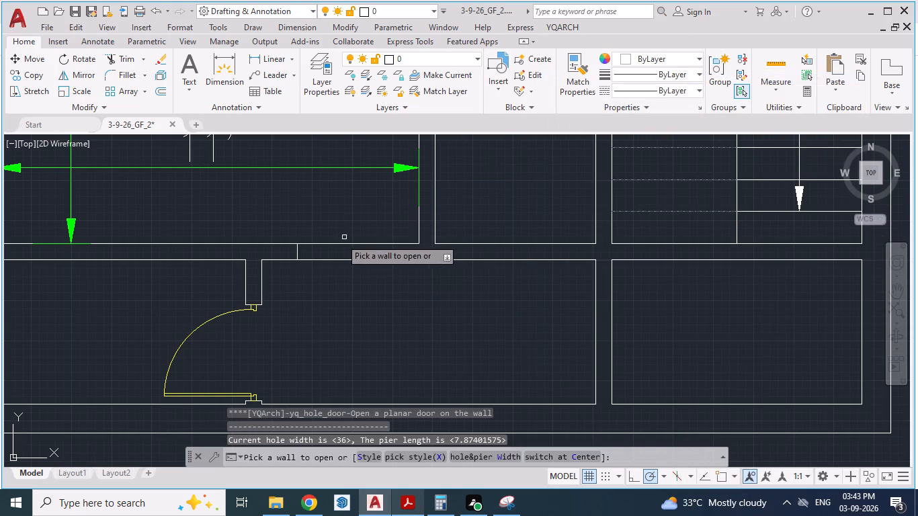
left_click(319, 260)
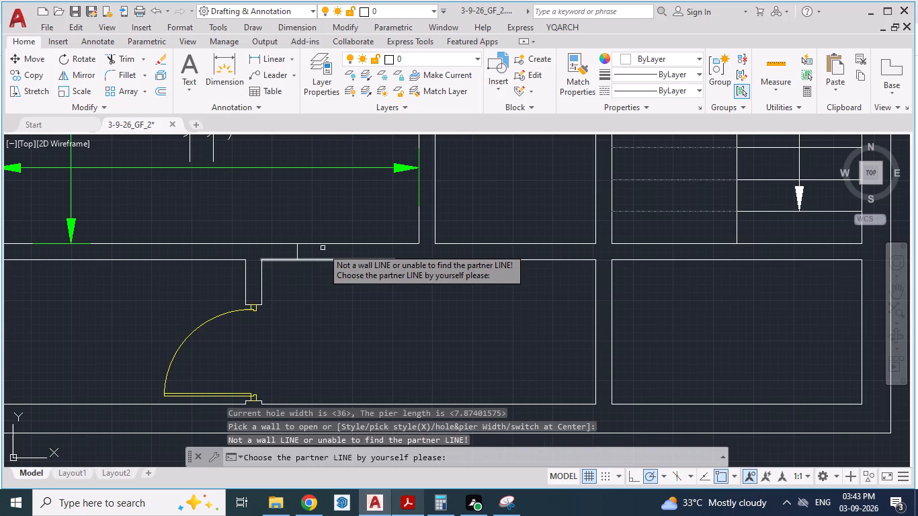
left_click(321, 243)
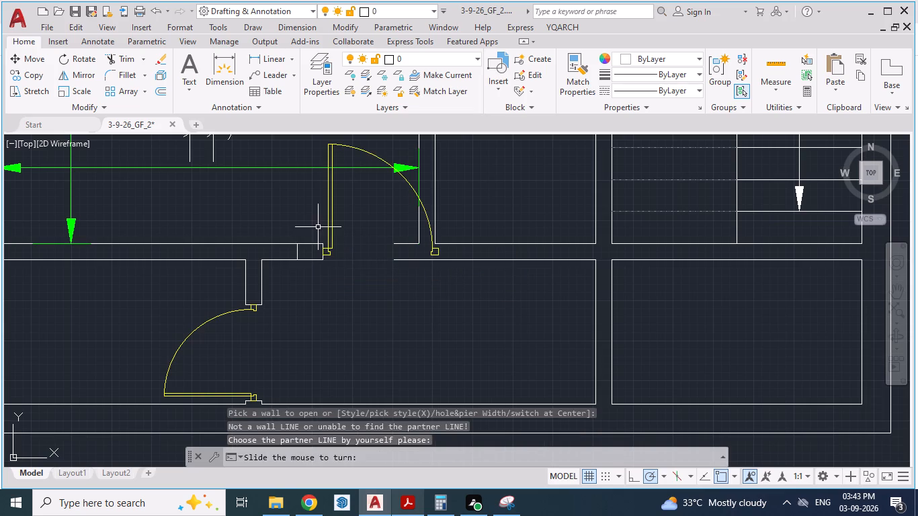
left_click(318, 227)
scroll(333, 288, "up", 1)
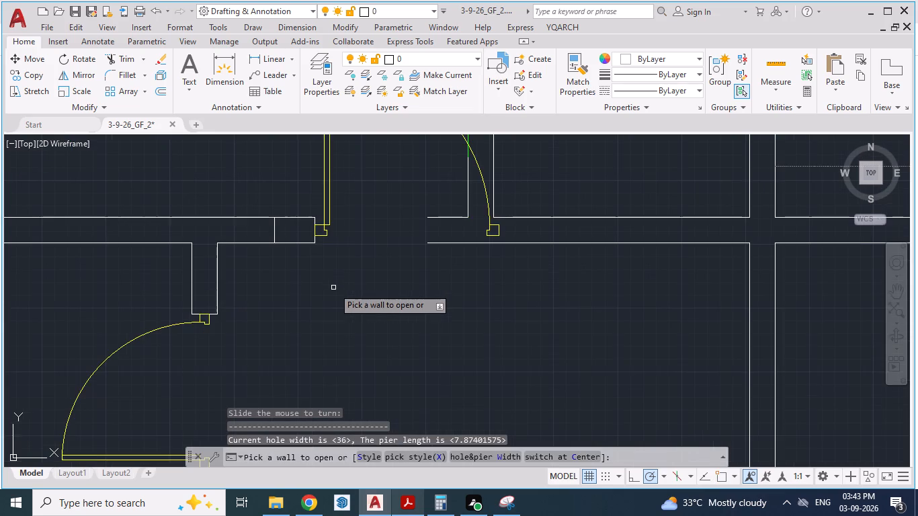
scroll(333, 288, "down", 2)
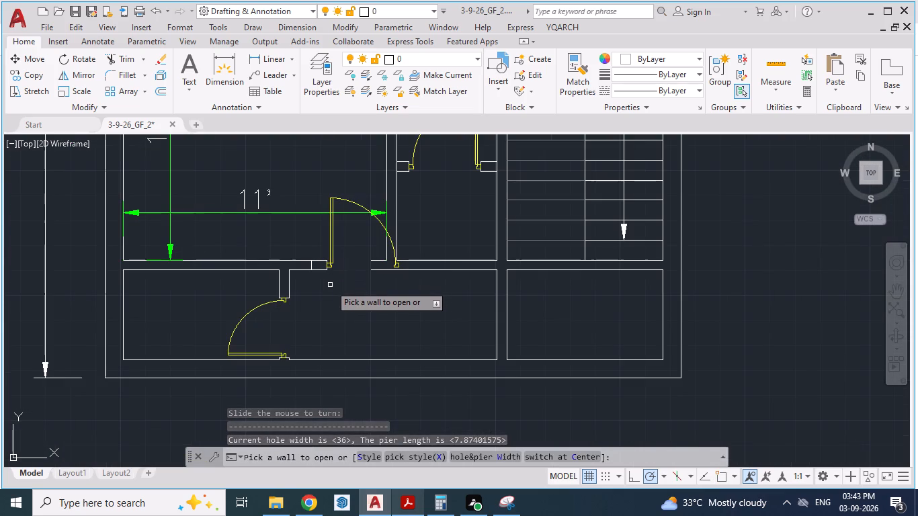
key("Escape")
Move the new porch-wall door so its hinge-side frame sits against the existing jamb line nearest the toilet.
scroll(331, 261, "up", 1)
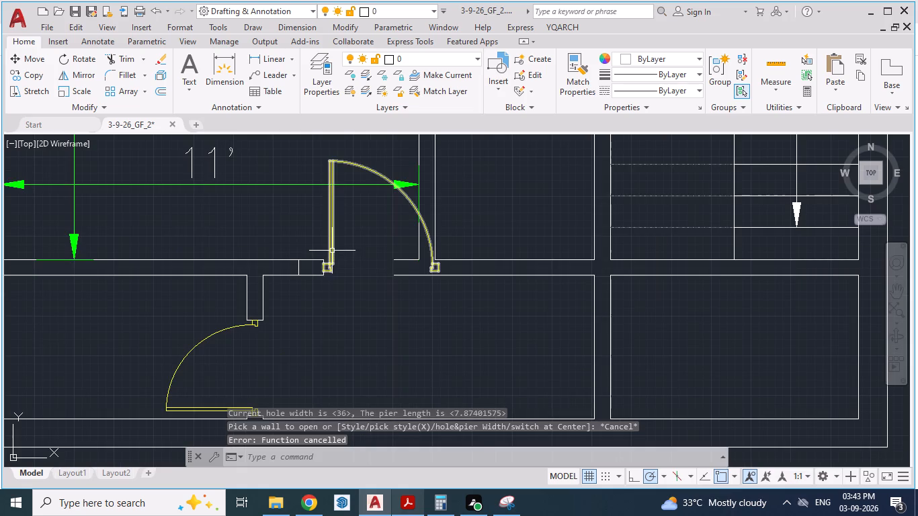
left_click(332, 249)
key("m")
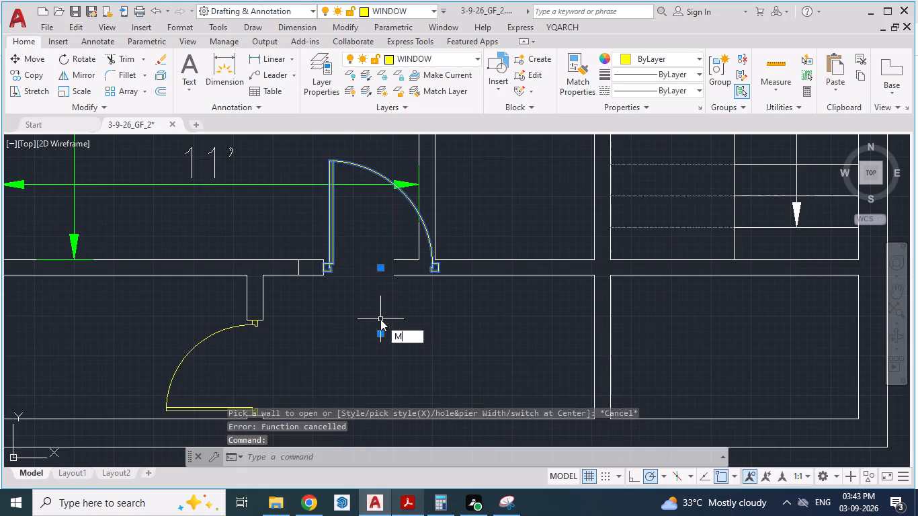
key("Return")
scroll(308, 245, "up", 3)
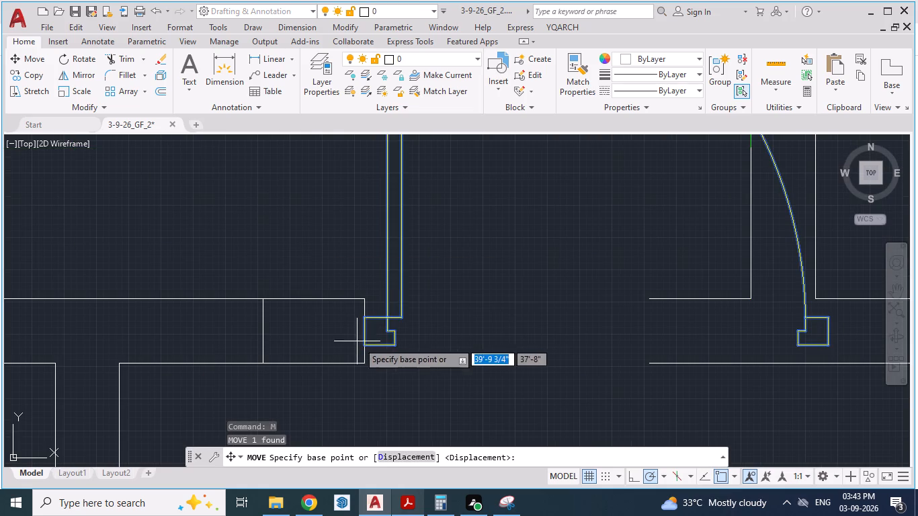
left_click_drag(370, 343, 265, 345)
left_click(264, 345)
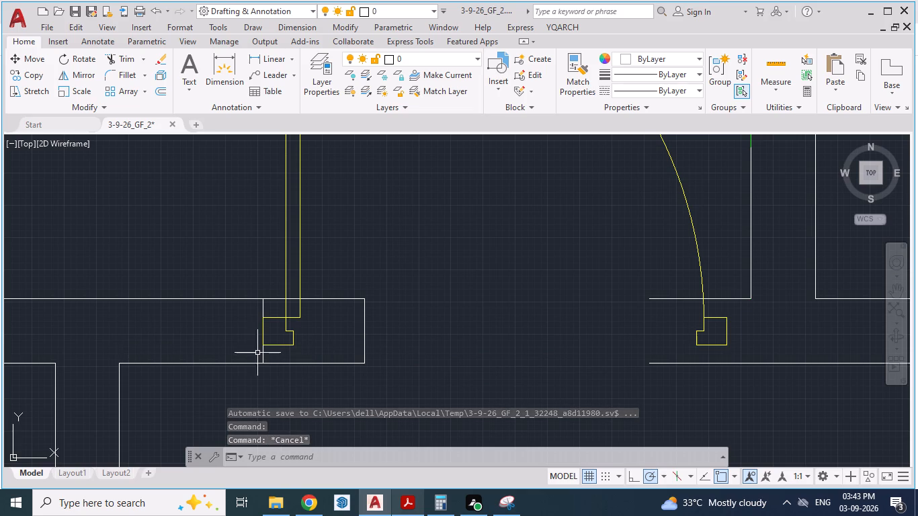
Move the jamb line now inside the porch-wall opening to the outer edge of the door's latch-side frame.
scroll(276, 349, "up", 1)
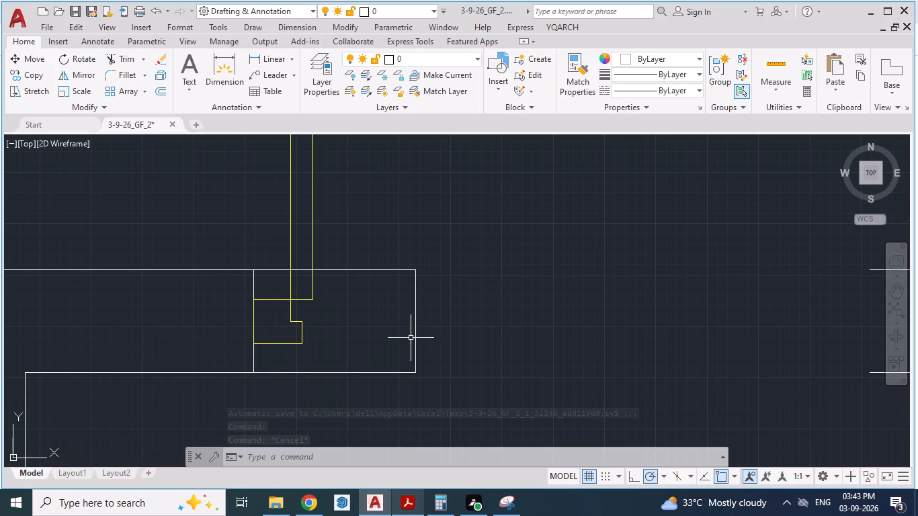
left_click(415, 338)
key("m")
key("Return")
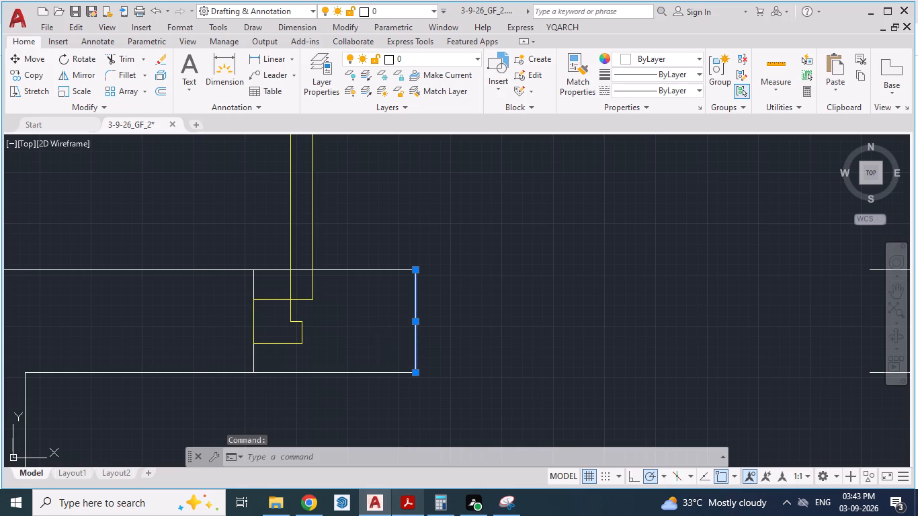
scroll(295, 288, "down", 3)
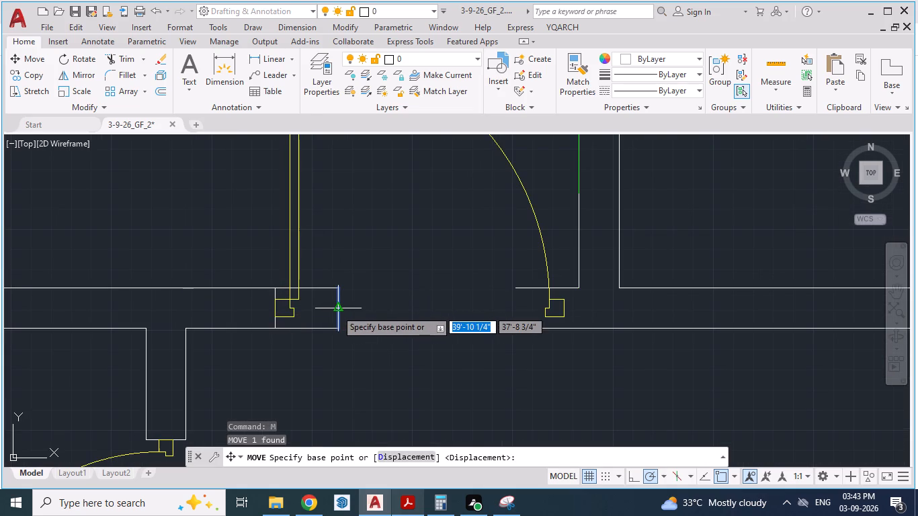
left_click_drag(336, 310, 568, 316)
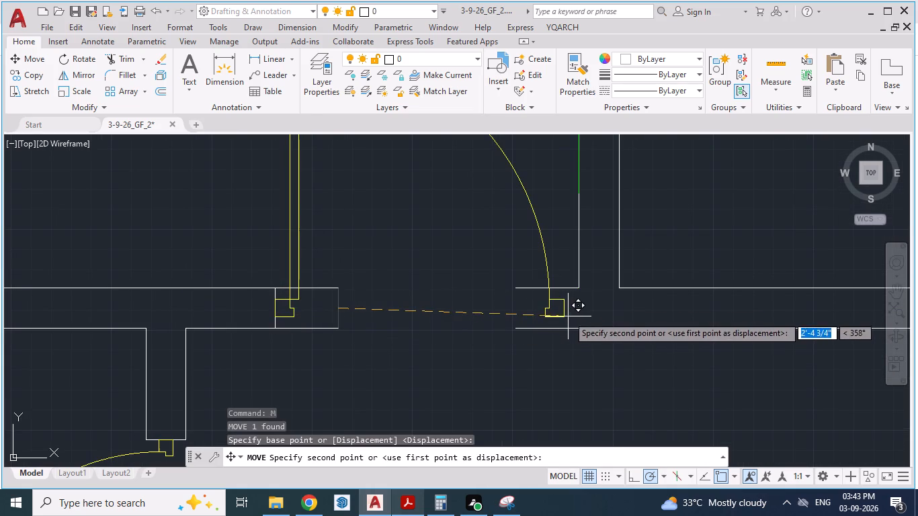
left_click_drag(568, 316, 565, 308)
scroll(565, 308, "up", 3)
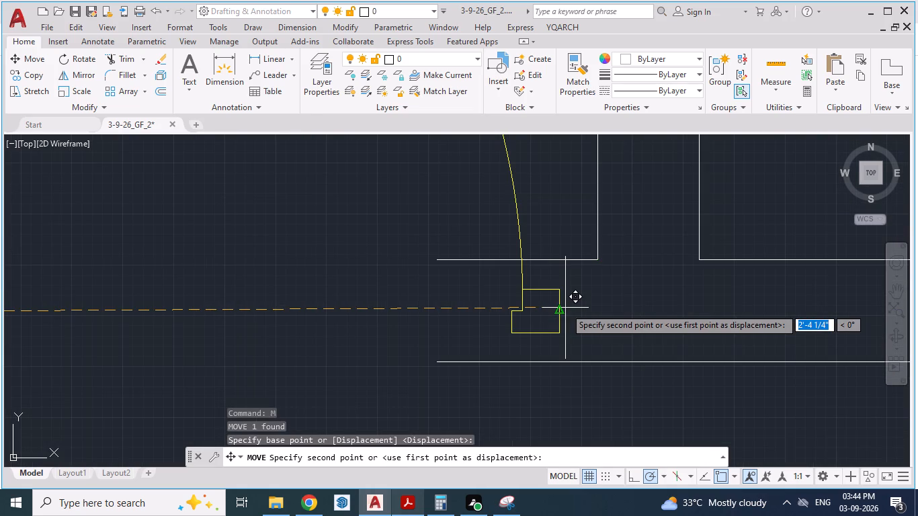
left_click_drag(565, 308, 565, 312)
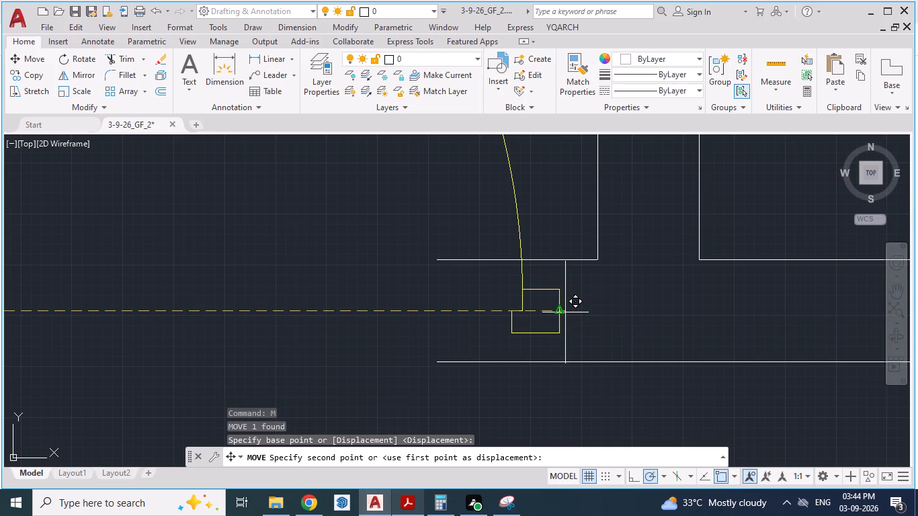
left_click_drag(565, 312, 560, 312)
left_click(560, 312)
scroll(661, 312, "down", 1)
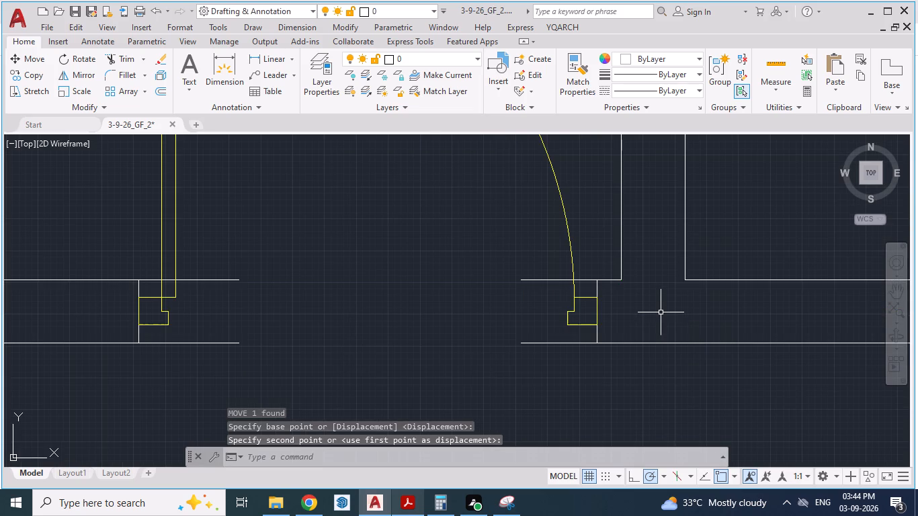
Trim the leftover wall lines between the two jambs of Bedroom 3's porch-wall door opening.
type("TR")
key("Return")
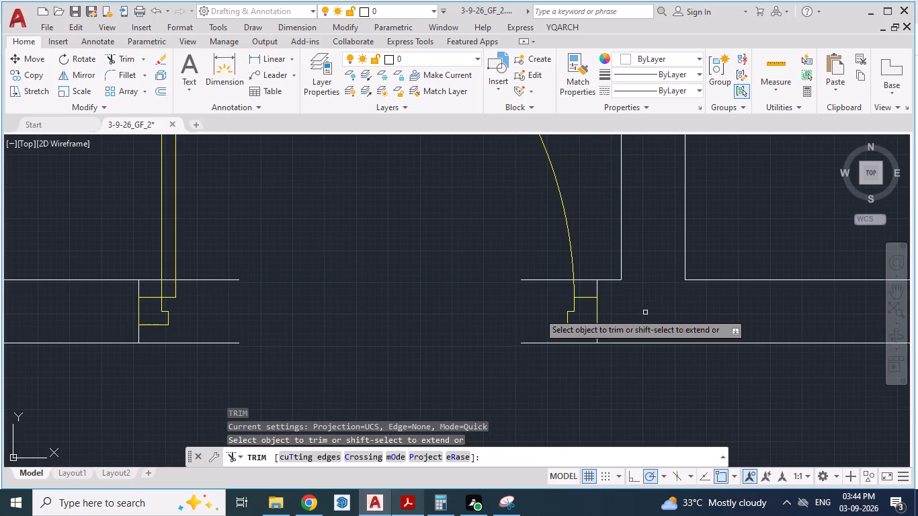
left_click(198, 280)
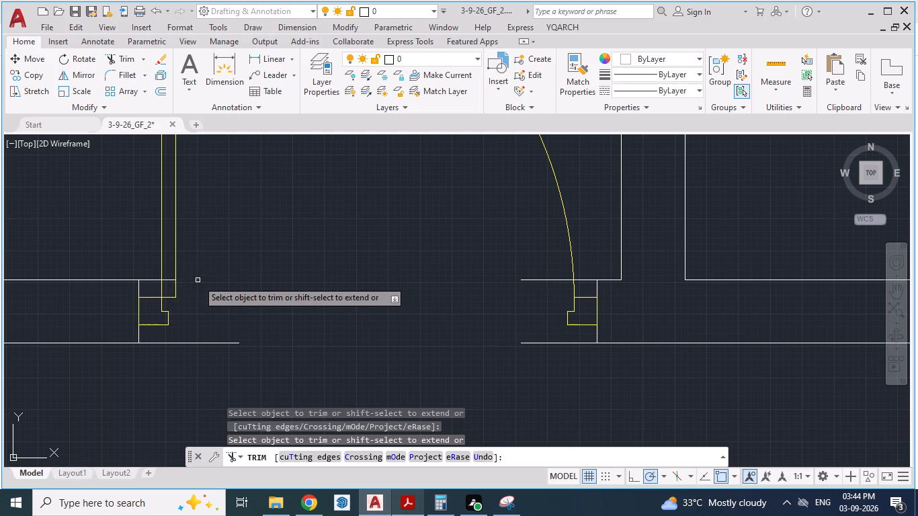
left_click(204, 343)
scroll(163, 292, "up", 2)
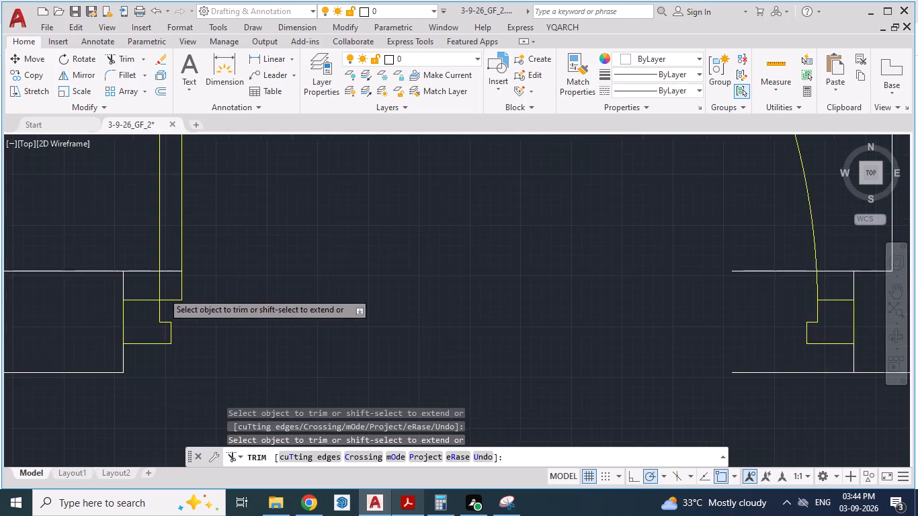
left_click(128, 258)
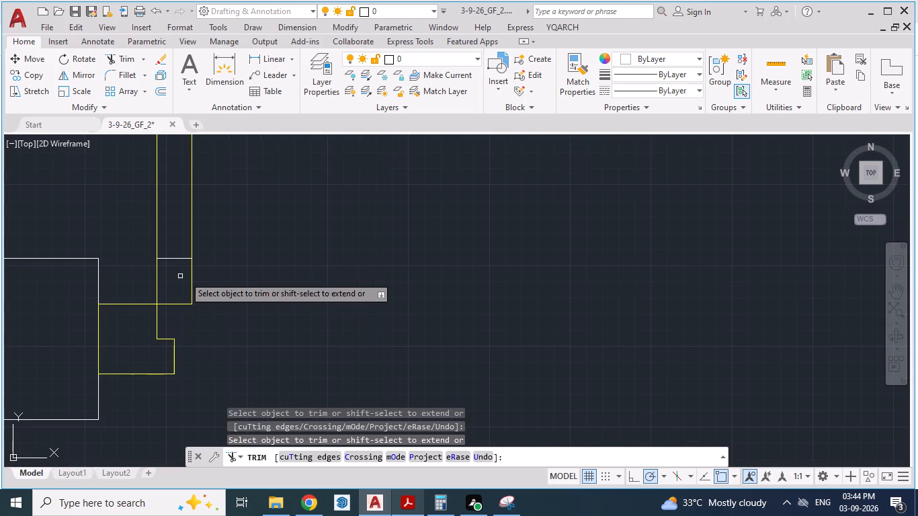
left_click(175, 255)
left_click(174, 259)
scroll(173, 262, "down", 2)
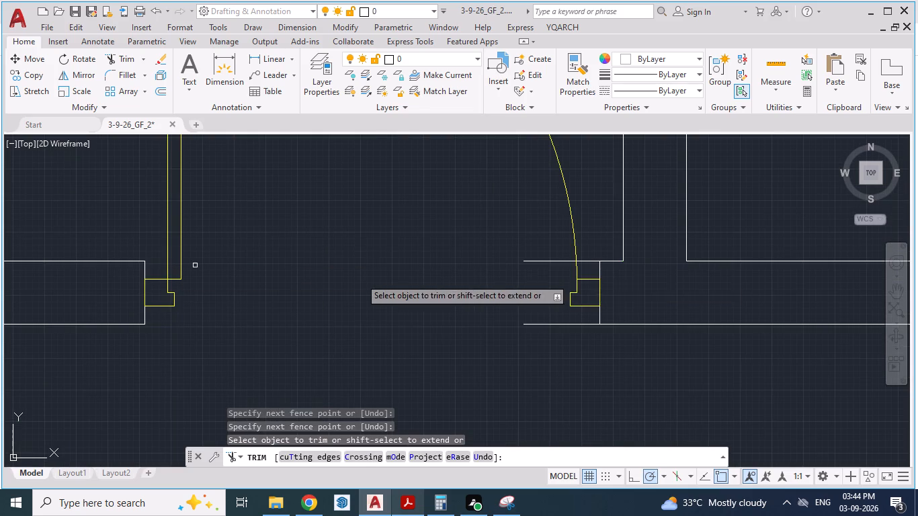
left_click(542, 257)
left_click(544, 266)
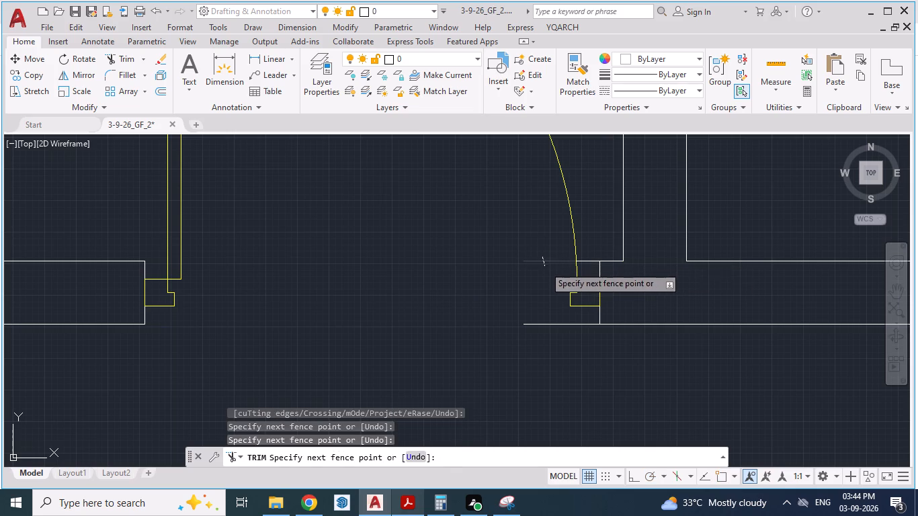
left_click(542, 329)
left_click(540, 314)
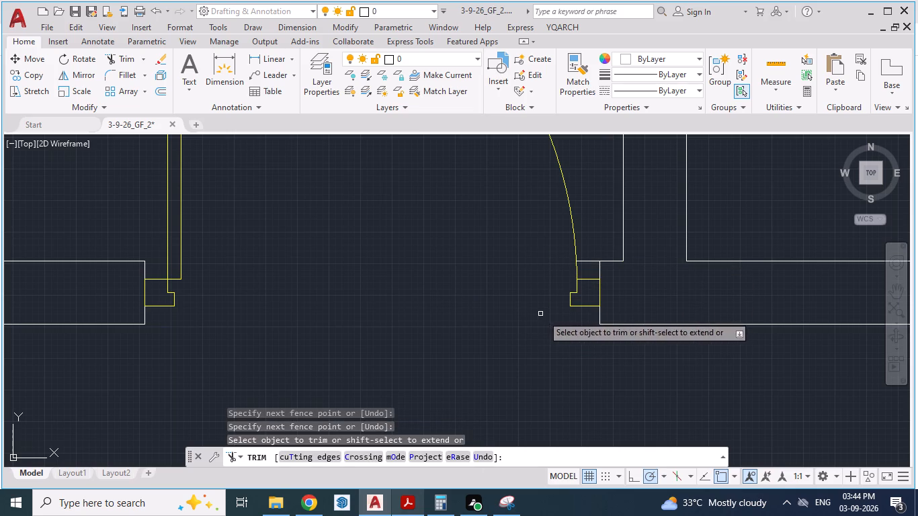
left_click(585, 261)
scroll(449, 316, "down", 2)
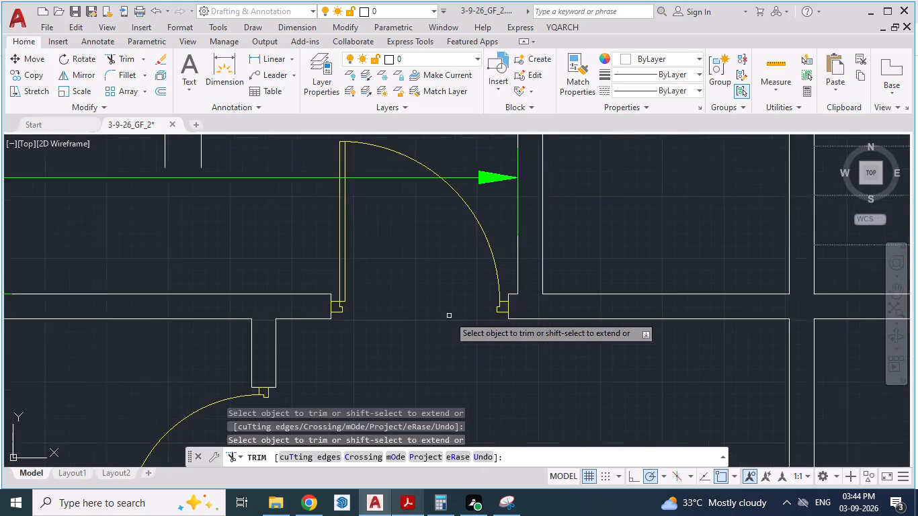
scroll(449, 316, "down", 1)
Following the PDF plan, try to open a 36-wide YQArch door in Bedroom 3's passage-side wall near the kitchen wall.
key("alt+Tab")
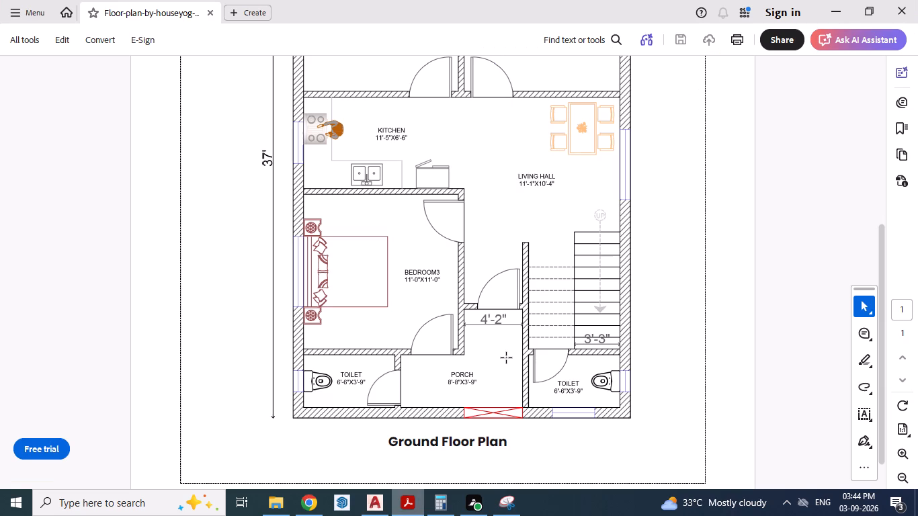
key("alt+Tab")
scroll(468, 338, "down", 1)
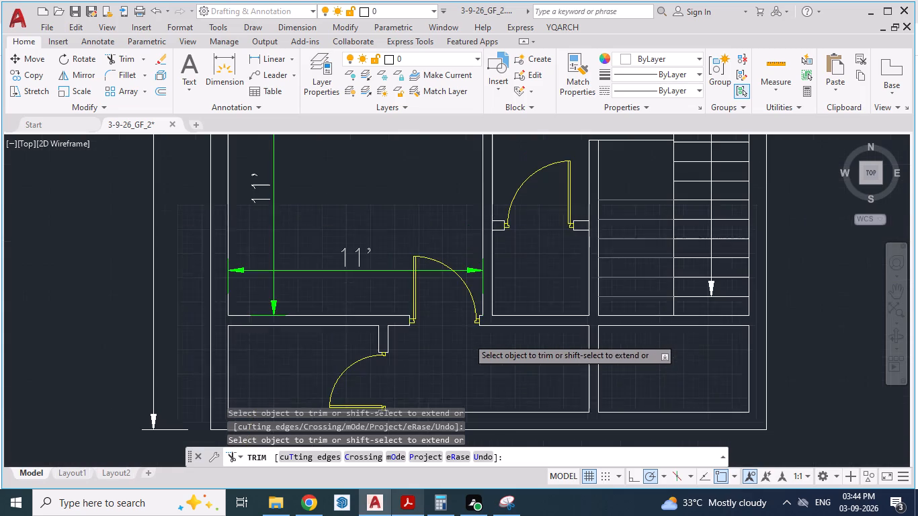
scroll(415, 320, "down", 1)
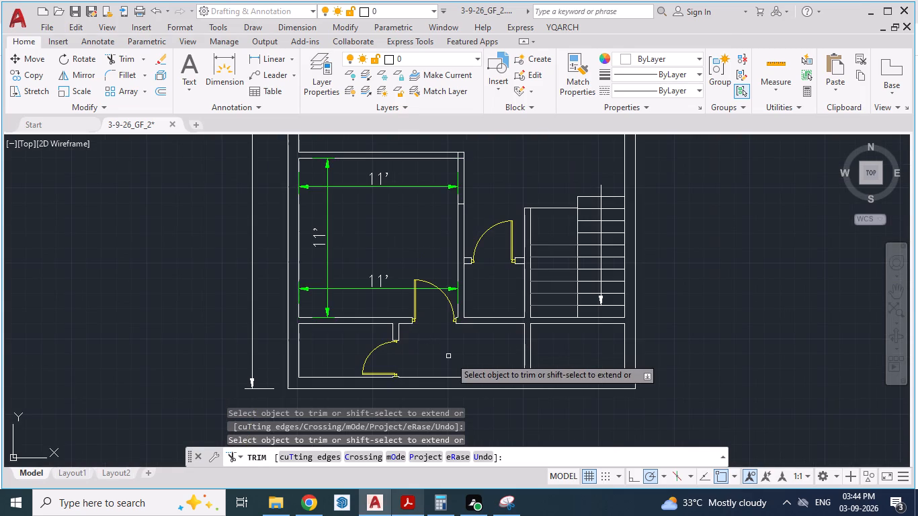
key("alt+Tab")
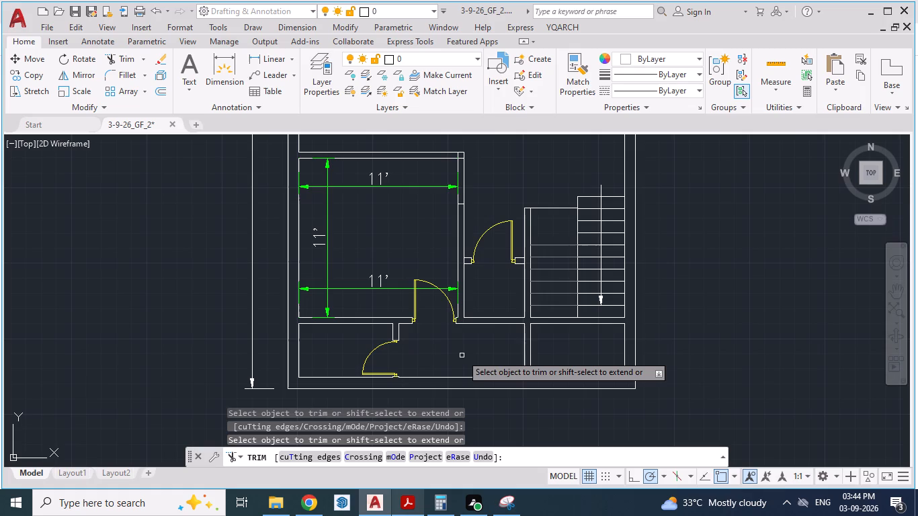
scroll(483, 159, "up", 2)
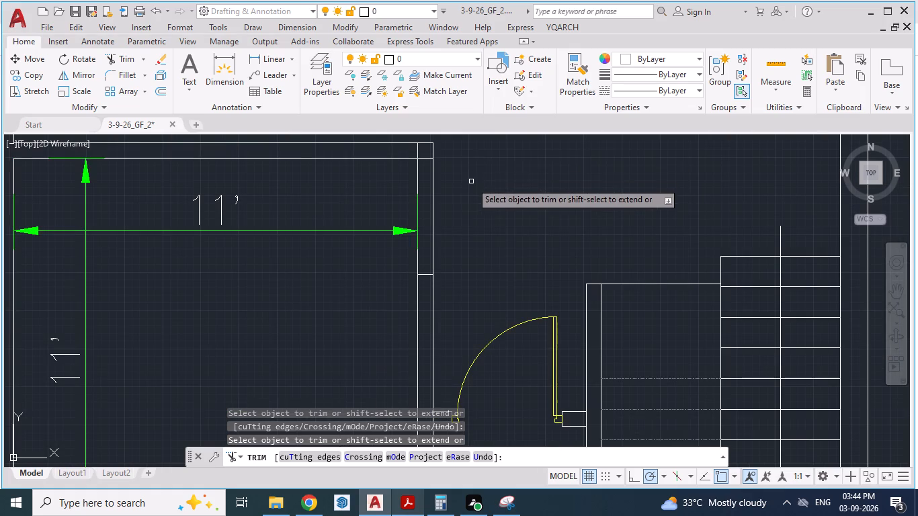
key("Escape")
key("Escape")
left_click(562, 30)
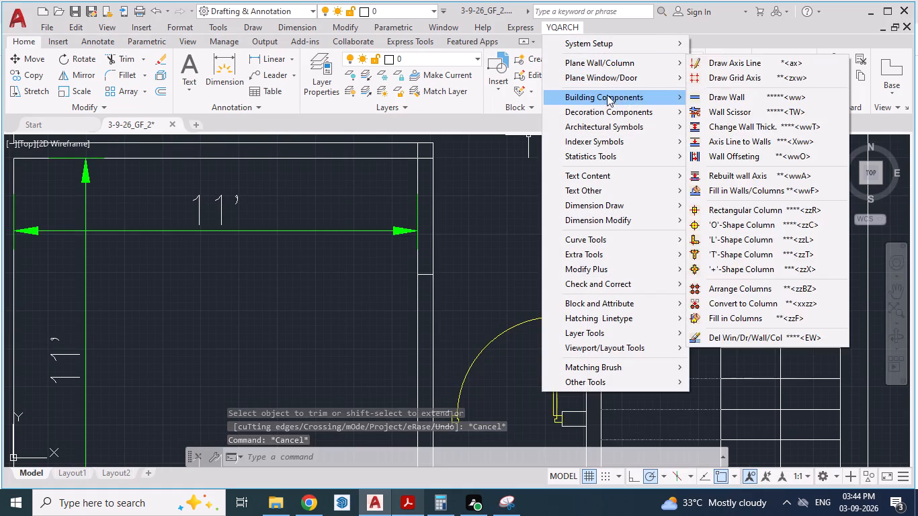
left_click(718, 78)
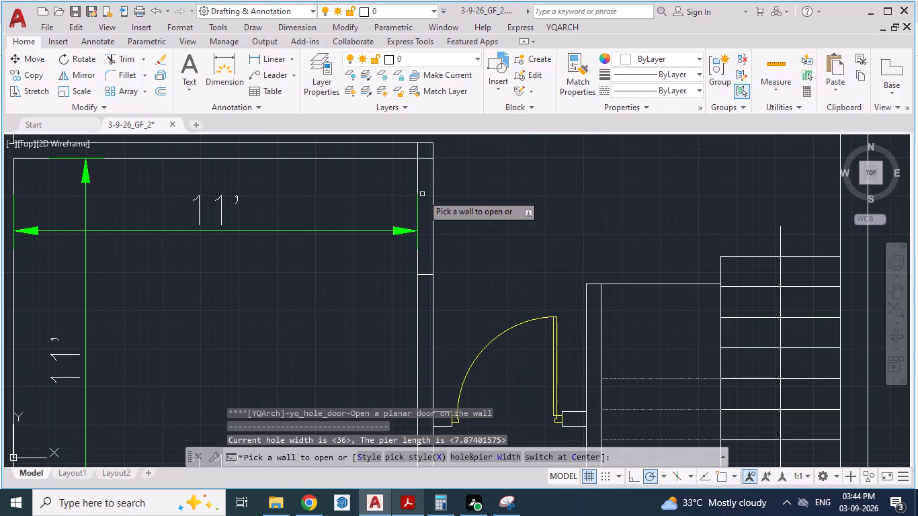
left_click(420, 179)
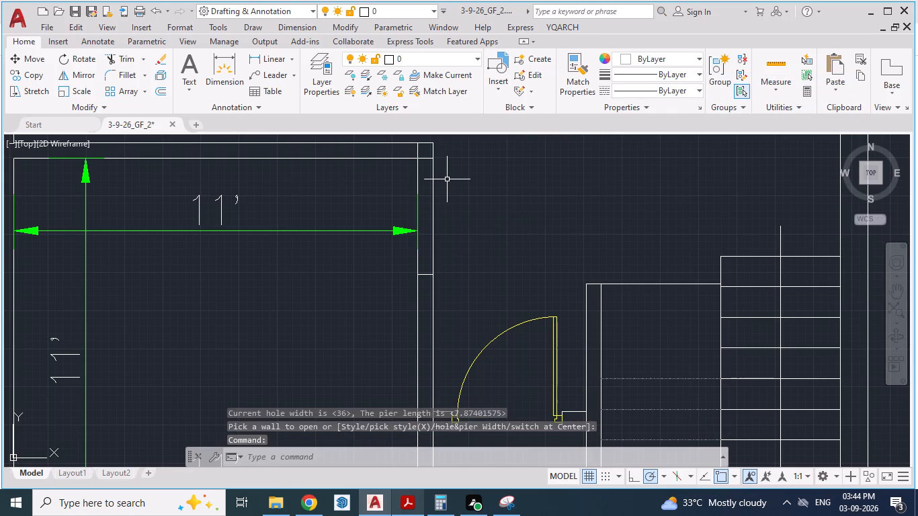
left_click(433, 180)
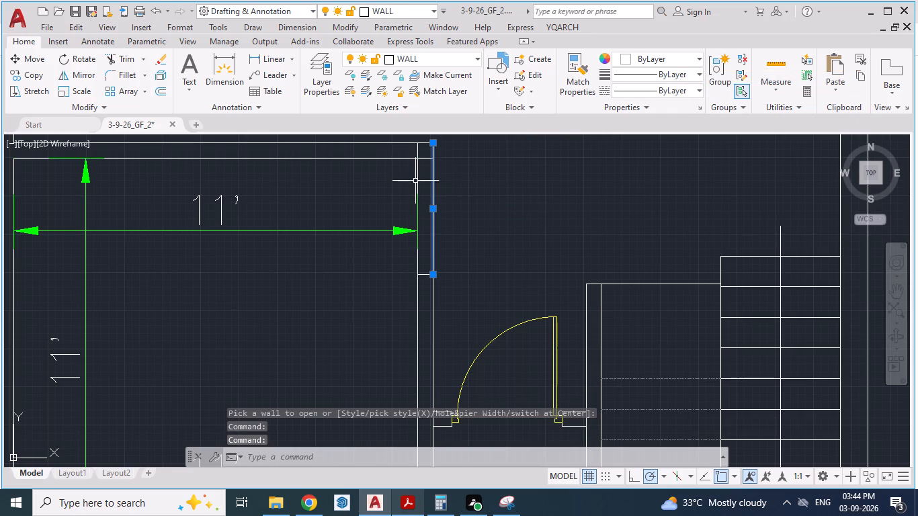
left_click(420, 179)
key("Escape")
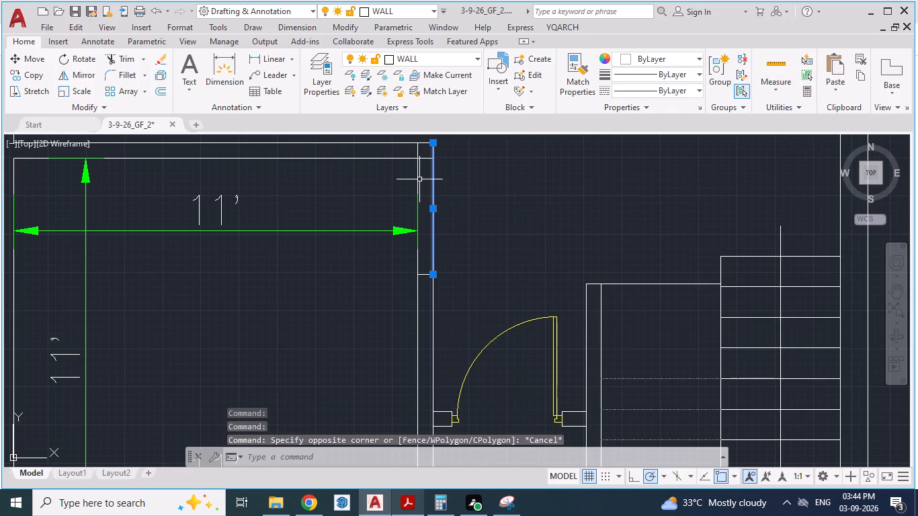
Open a 36-wide YQArch door in Bedroom 3's passage-side wall near the kitchen wall, with the leaf swinging into the bedroom.
left_click(555, 26)
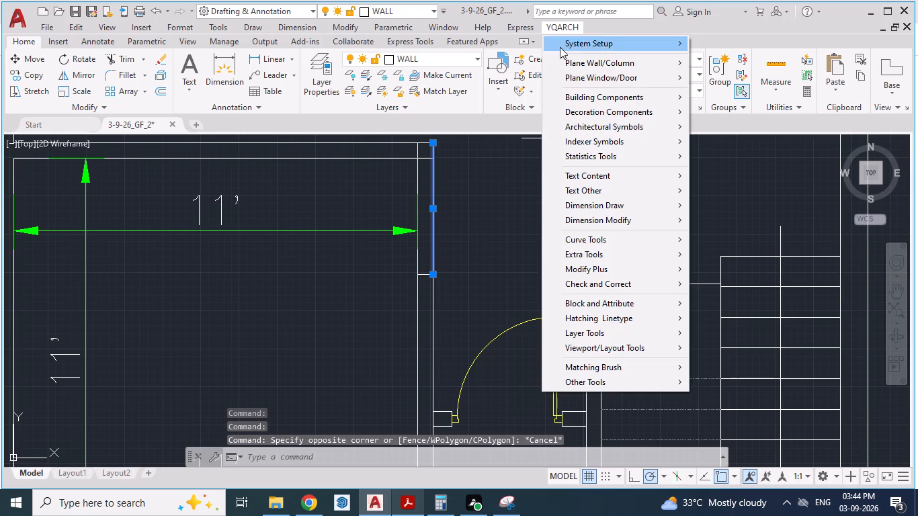
left_click(571, 70)
left_click(575, 73)
left_click(693, 83)
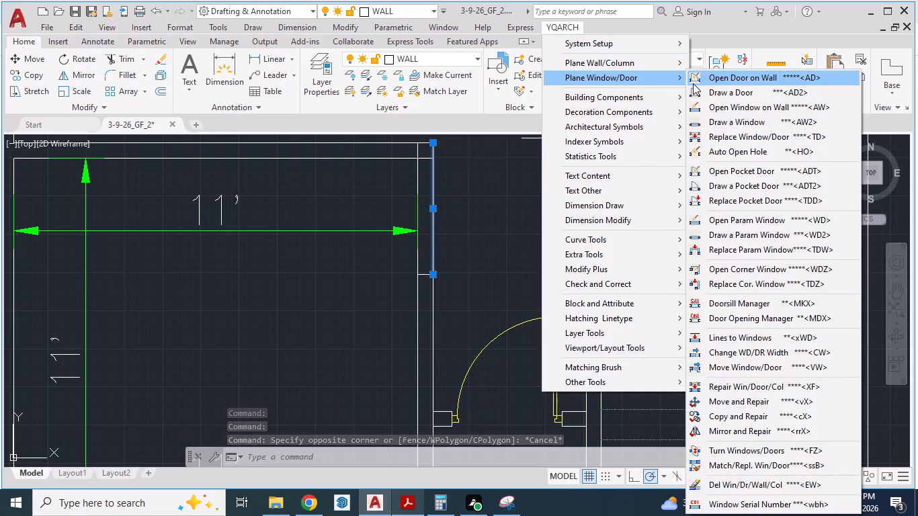
left_click(419, 179)
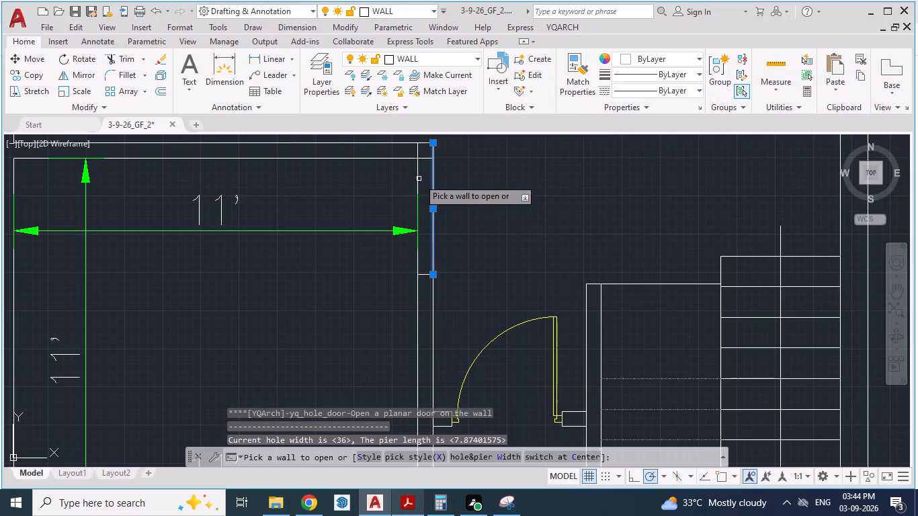
left_click(362, 183)
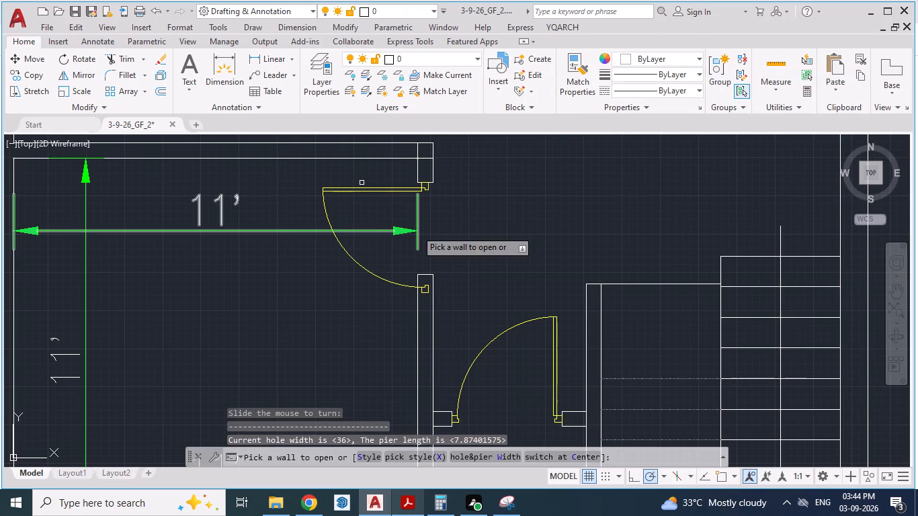
scroll(448, 245, "down", 1)
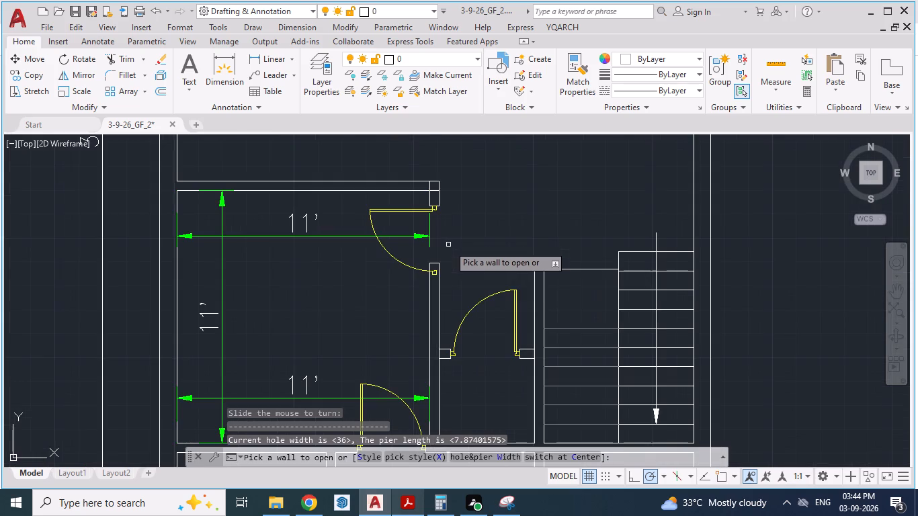
scroll(450, 284, "up", 2)
key("Escape")
key("Escape")
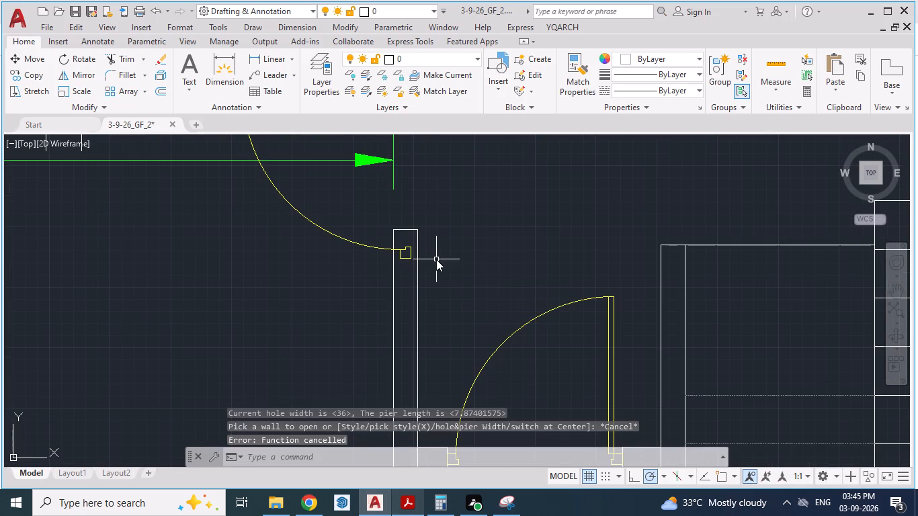
Move the jamb line of the passage-side opening to the outer edge of the new door's latch-side frame.
scroll(435, 259, "up", 1)
left_click(394, 212)
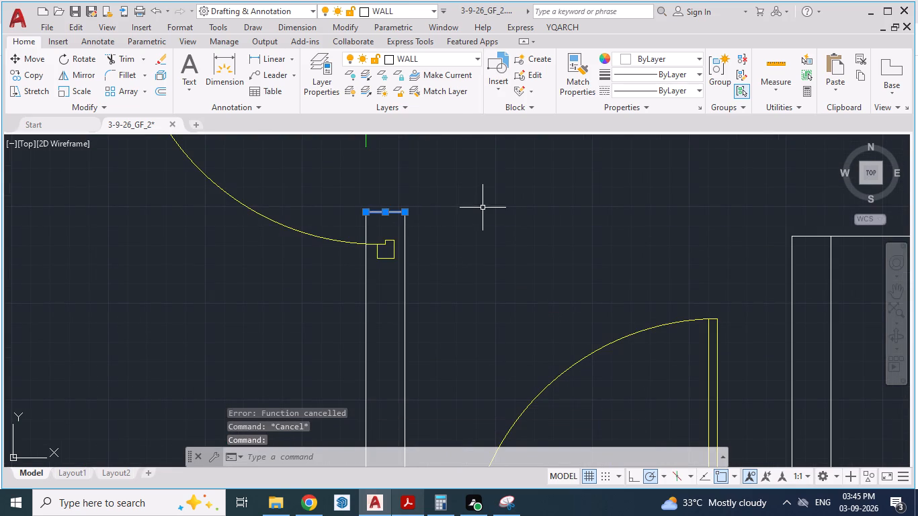
key("m")
key("Return")
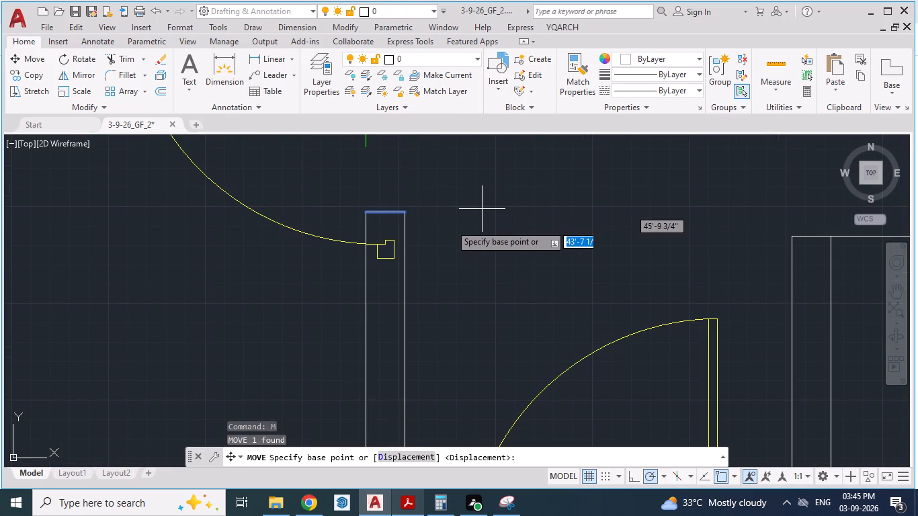
left_click_drag(387, 211, 388, 257)
left_click(388, 257)
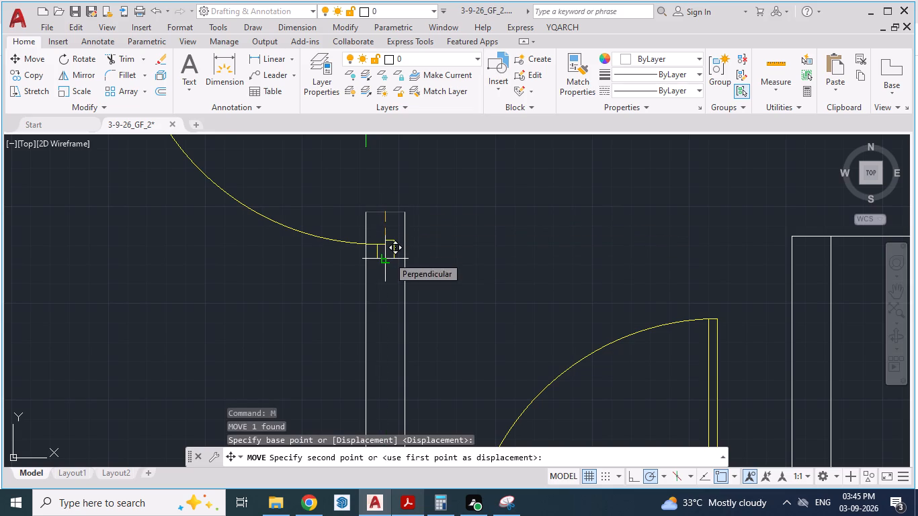
key("Escape")
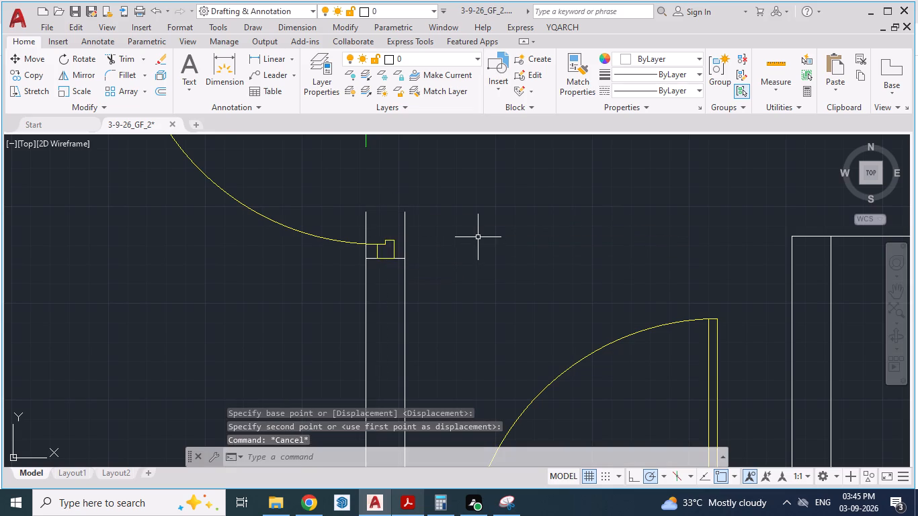
Trim the leftover wall line ends that extend past the moved jamb line into the passage-side door opening.
type("TR")
key("Return")
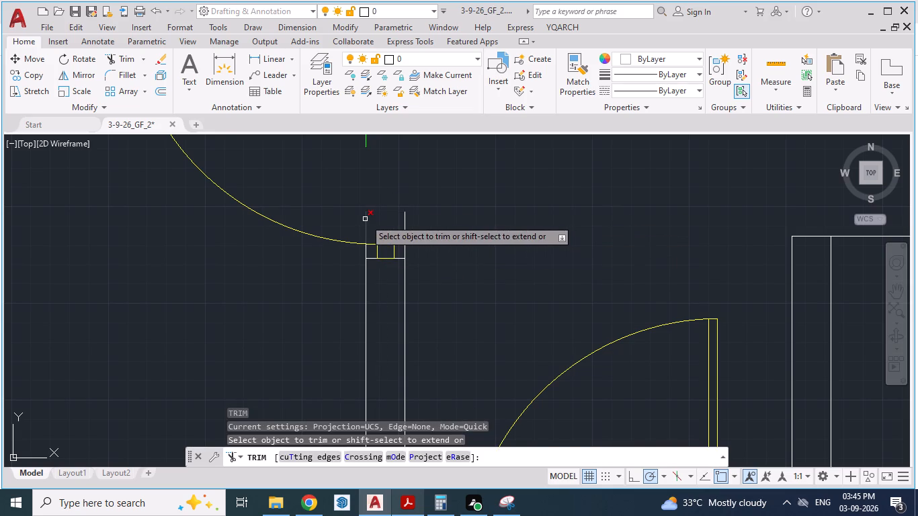
left_click(365, 219)
left_click(403, 226)
scroll(312, 287, "up", 1)
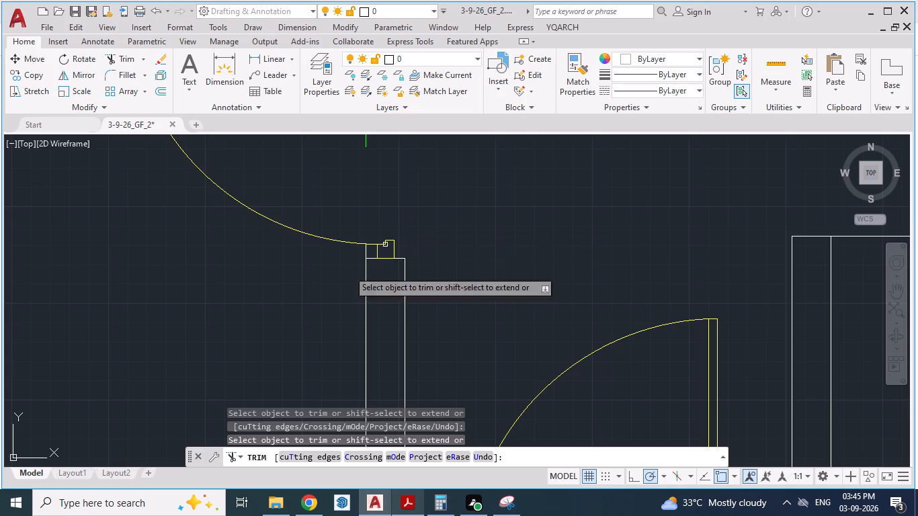
scroll(319, 284, "up", 2)
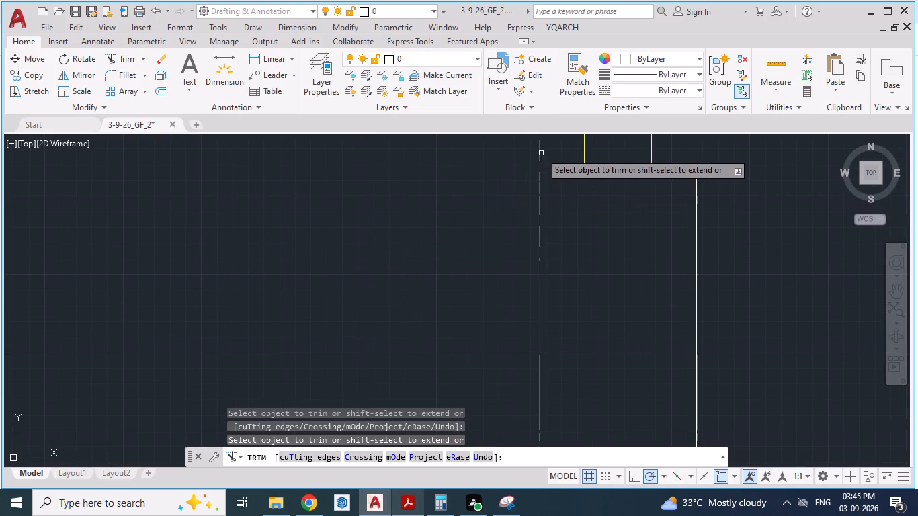
left_click(540, 153)
scroll(313, 277, "down", 5)
scroll(396, 286, "down", 1)
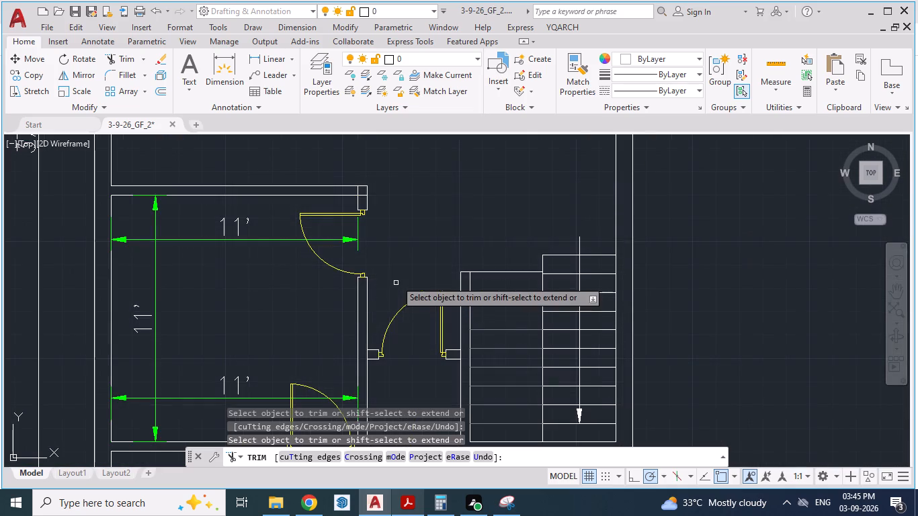
Trim the overlapping wall lines inside the corner where Bedroom 3's passage-side wall meets the kitchen wall.
scroll(389, 202, "up", 2)
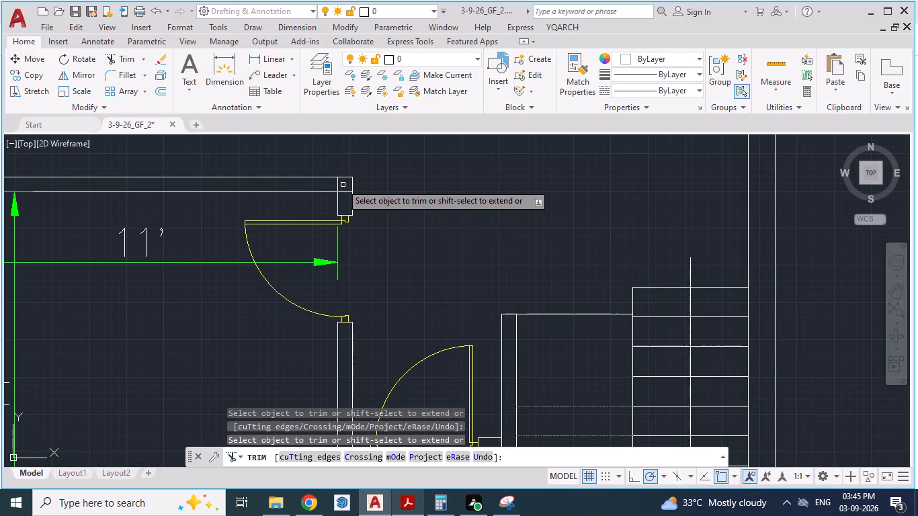
left_click(336, 183)
left_click(347, 191)
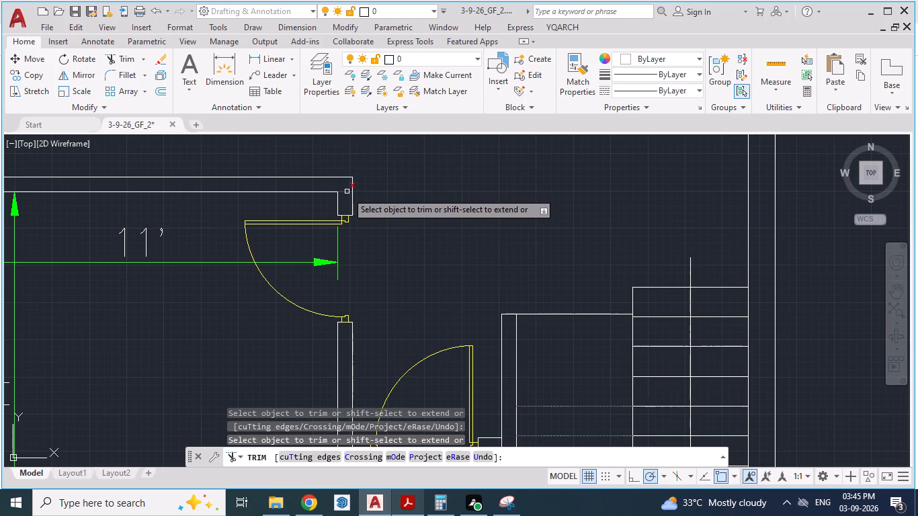
scroll(379, 185, "down", 3)
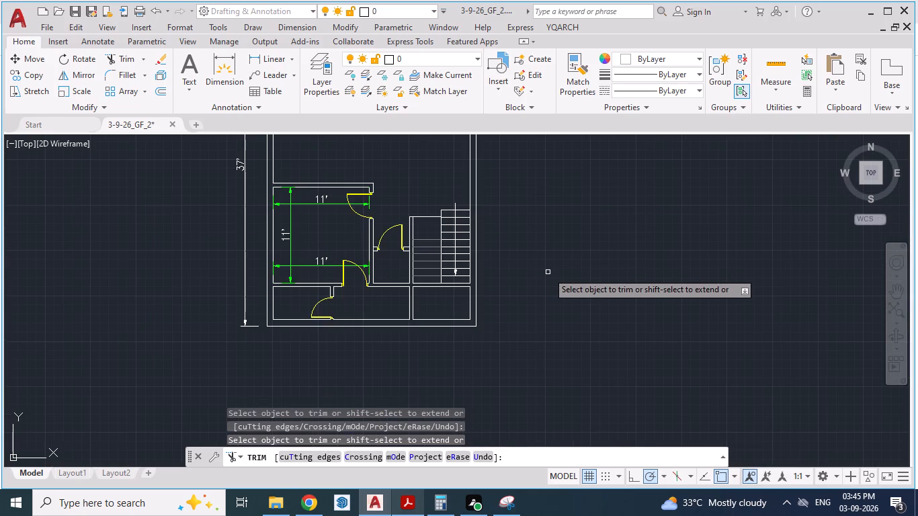
key("Escape")
key("Escape")
Compare the drafted Bedroom 3, porch and passage doors with the ground floor plan in the PDF.
scroll(522, 296, "down", 1)
scroll(520, 226, "up", 1)
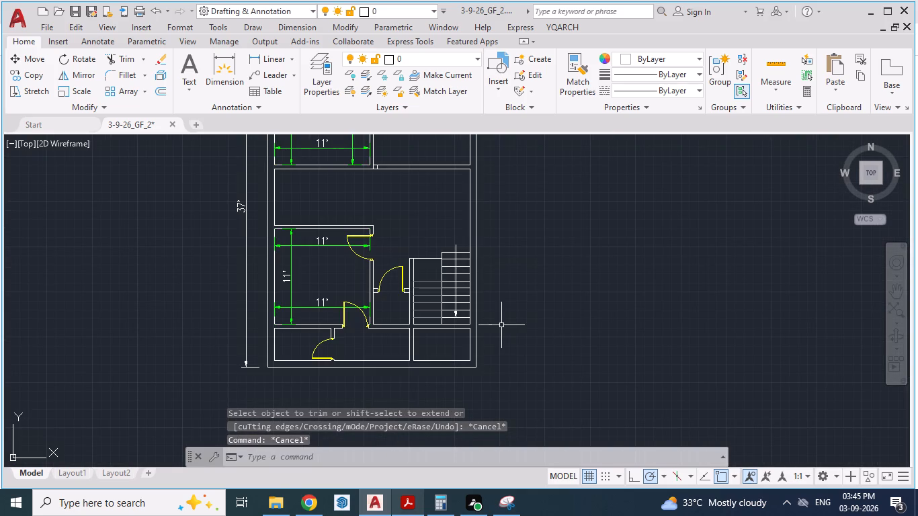
key("alt+Tab")
key("alt+Tab")
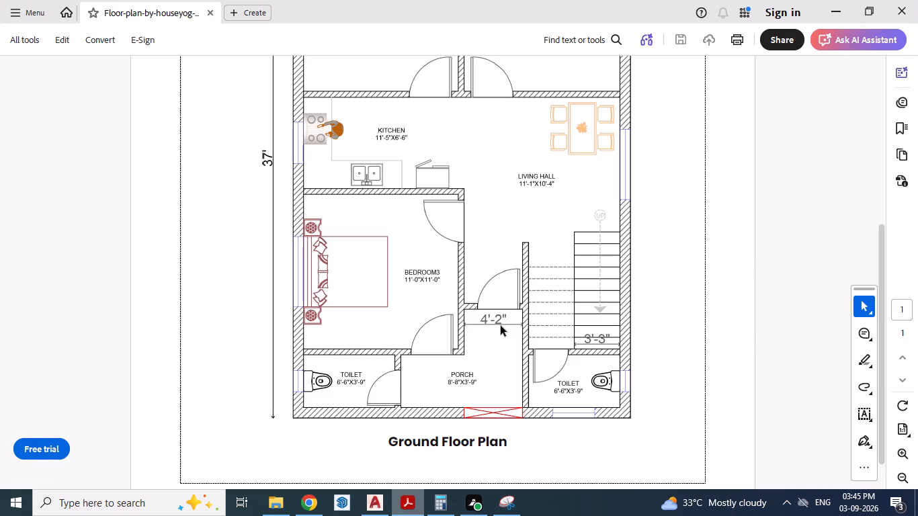
scroll(487, 334, "down", 2)
scroll(487, 335, "up", 1)
key("alt+Tab")
key("alt+Tab")
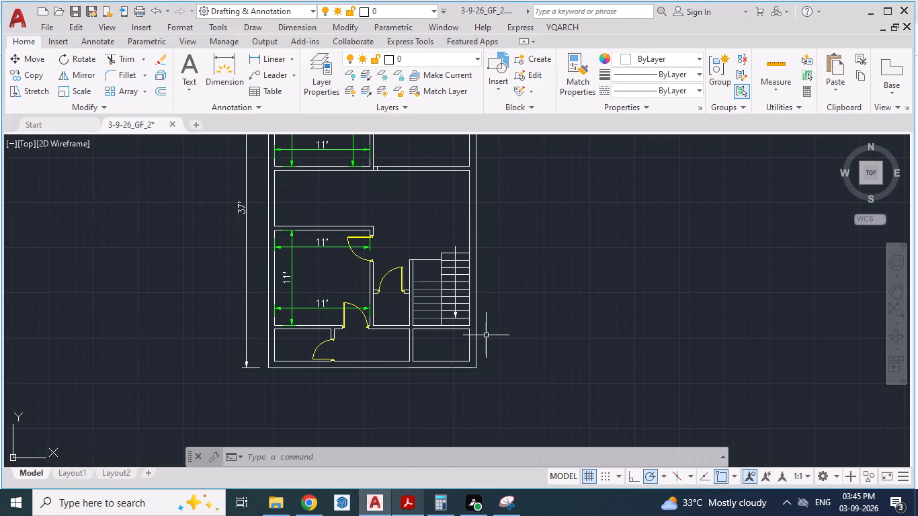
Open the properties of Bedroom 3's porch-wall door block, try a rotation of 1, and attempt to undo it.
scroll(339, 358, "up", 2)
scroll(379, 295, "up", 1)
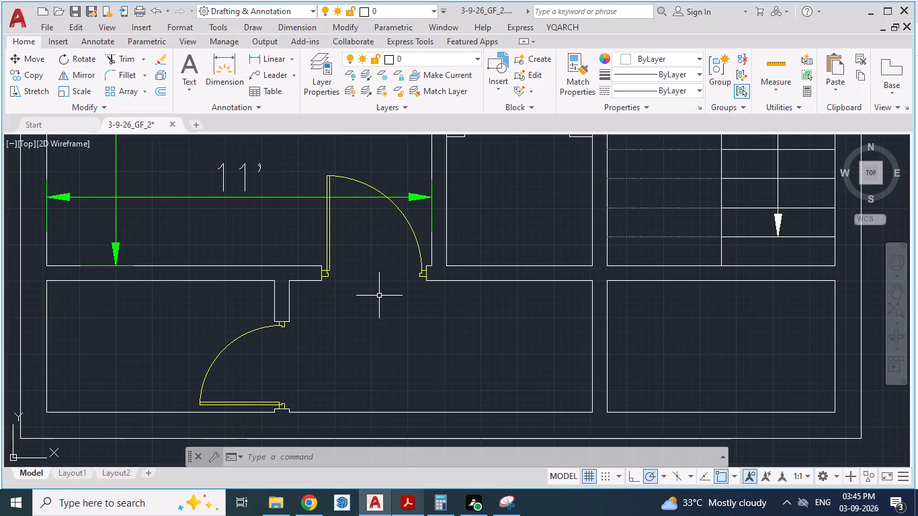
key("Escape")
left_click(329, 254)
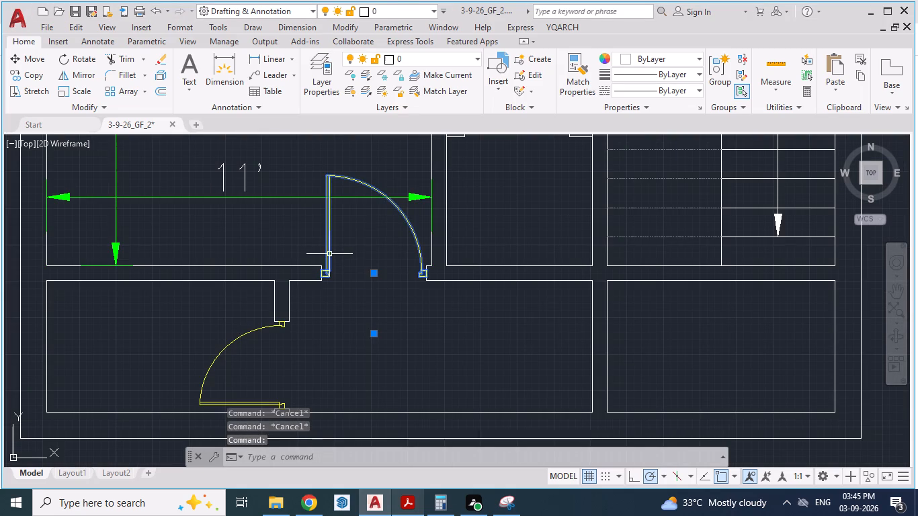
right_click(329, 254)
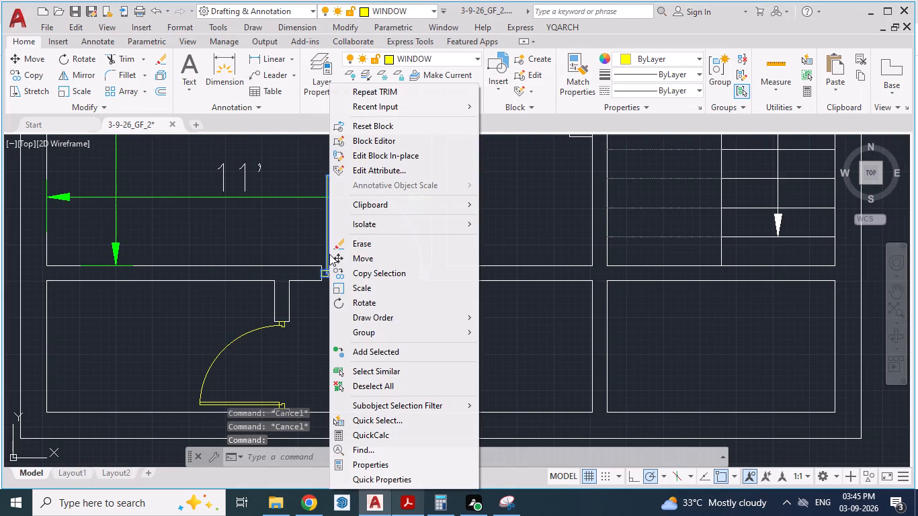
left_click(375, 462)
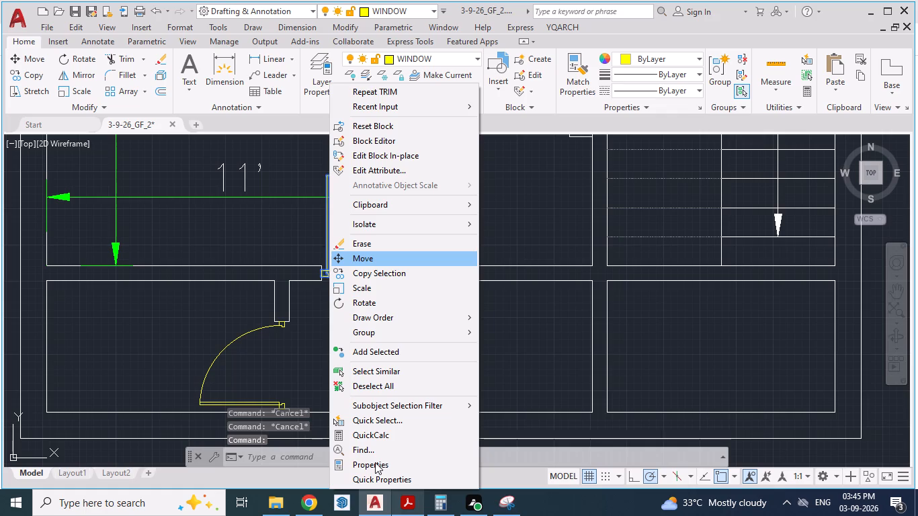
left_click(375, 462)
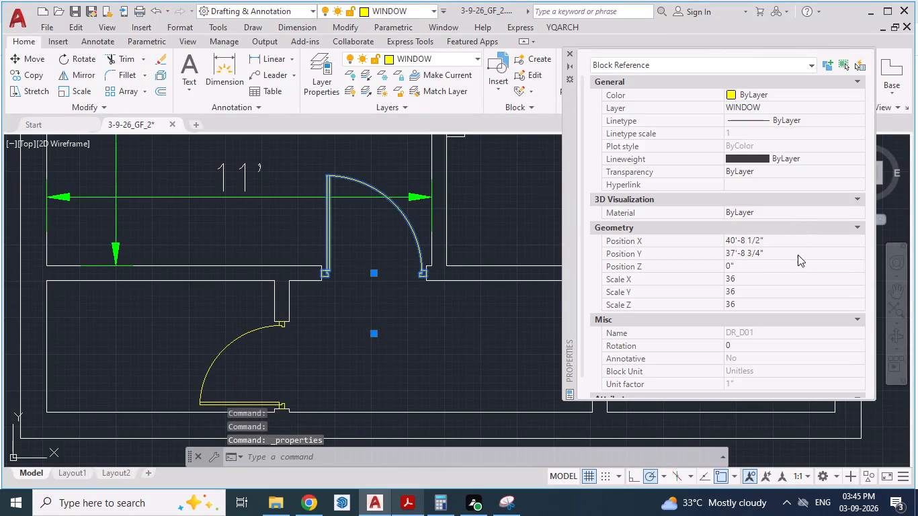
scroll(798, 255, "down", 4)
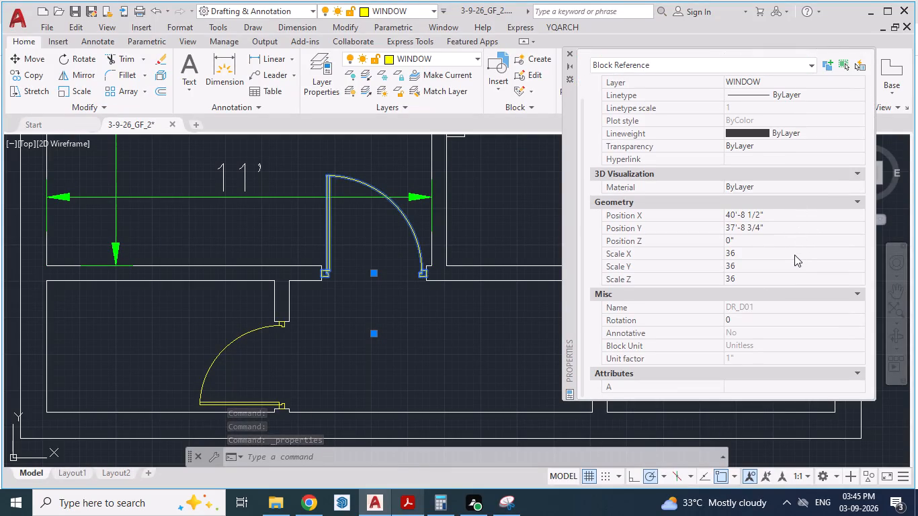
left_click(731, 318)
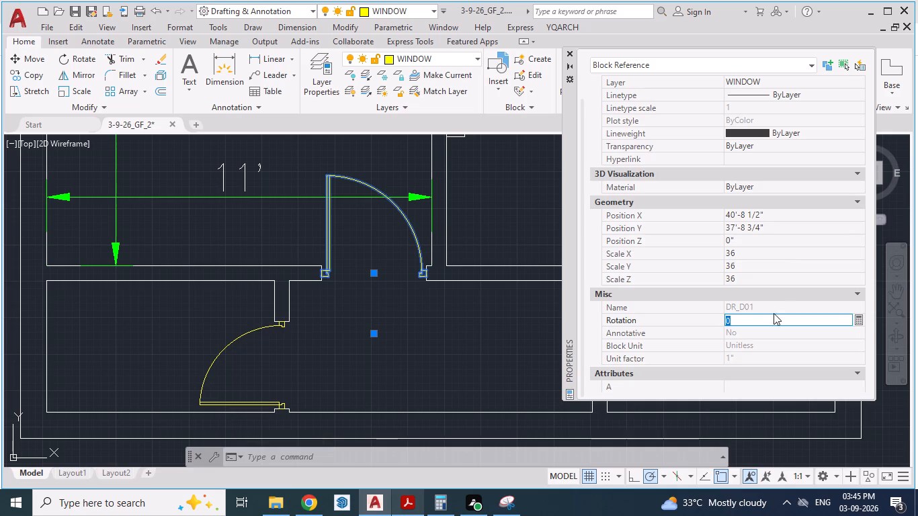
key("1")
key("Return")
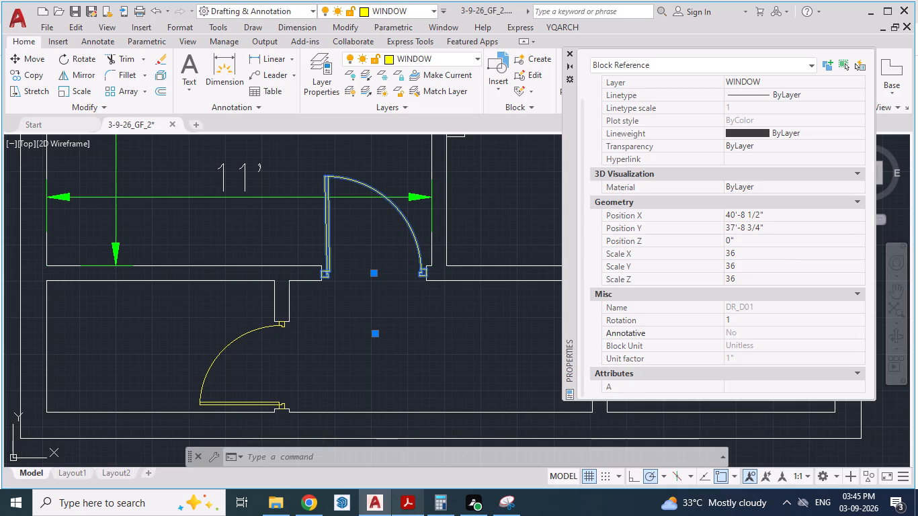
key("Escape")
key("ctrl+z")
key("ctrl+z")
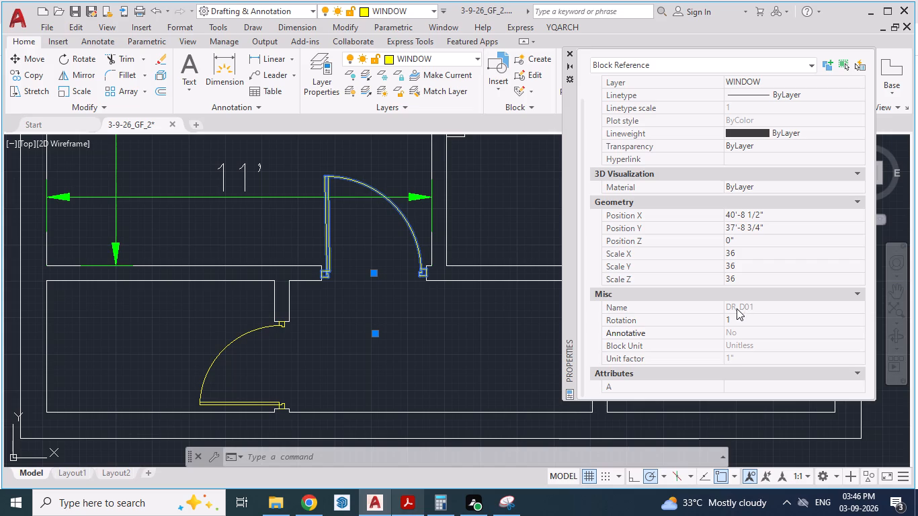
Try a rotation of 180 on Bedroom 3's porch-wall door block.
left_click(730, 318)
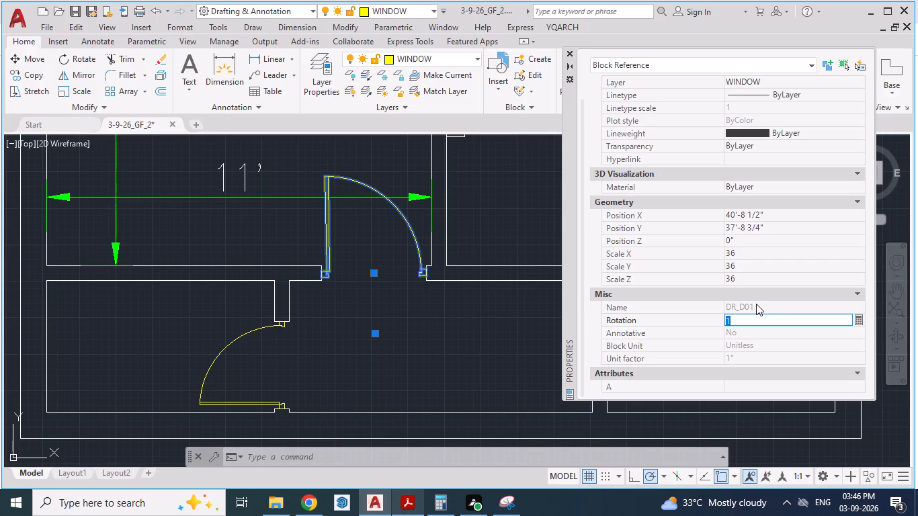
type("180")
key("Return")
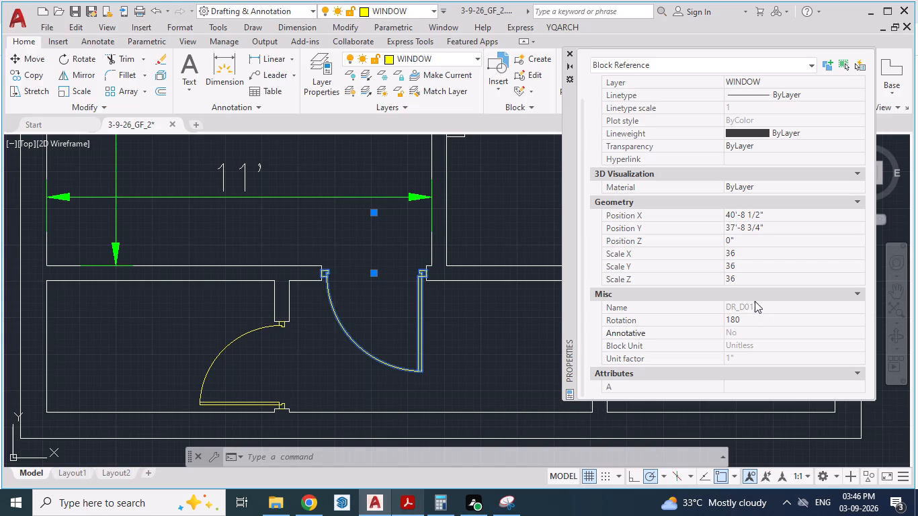
Set the rotation of Bedroom 3's porch-wall door block to 90.
left_click(743, 317)
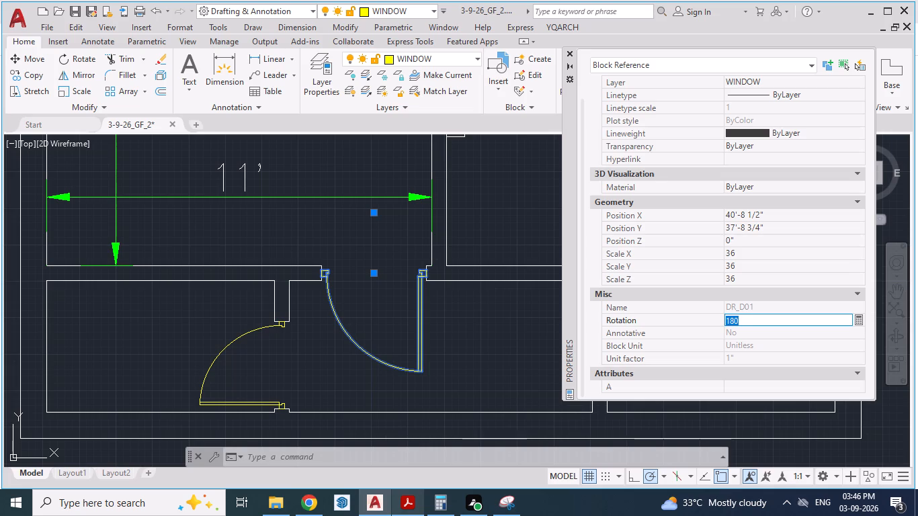
type("90")
key("Return")
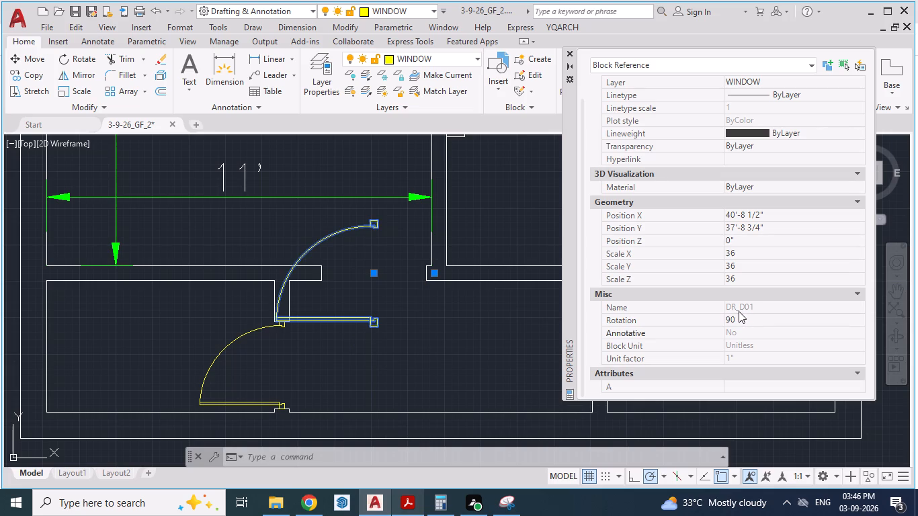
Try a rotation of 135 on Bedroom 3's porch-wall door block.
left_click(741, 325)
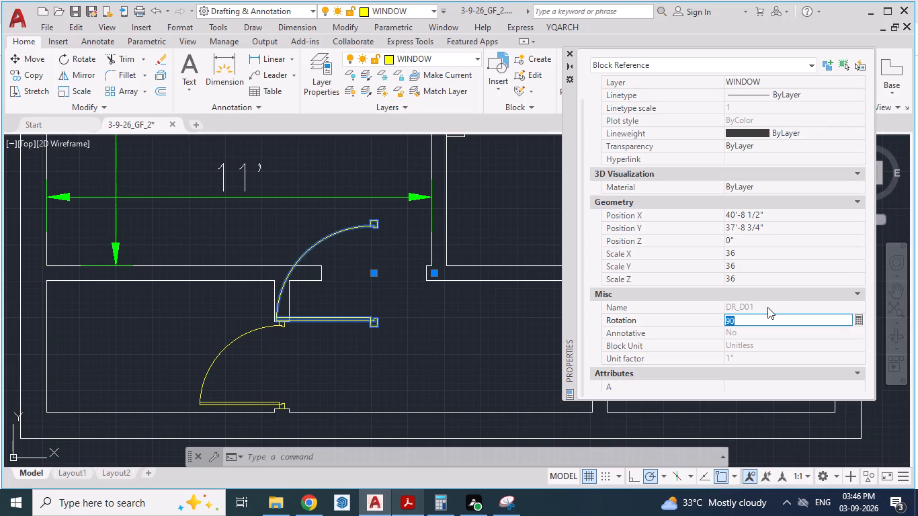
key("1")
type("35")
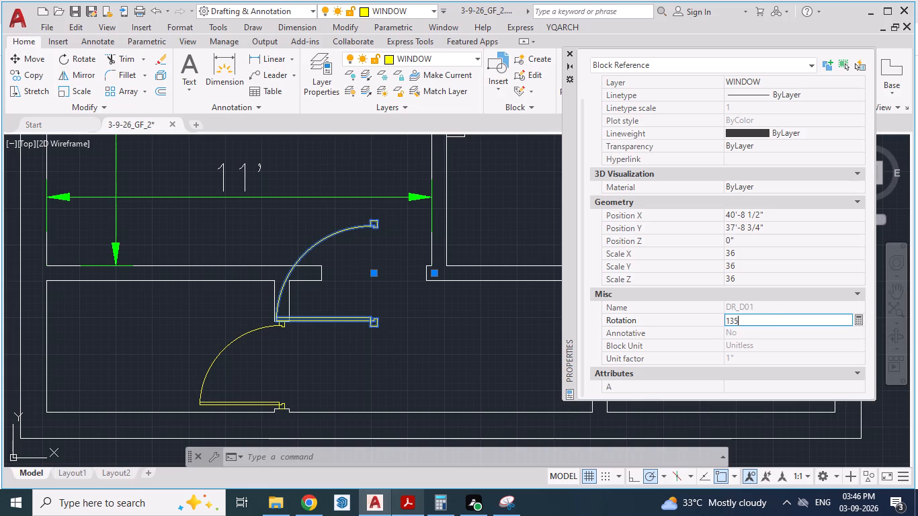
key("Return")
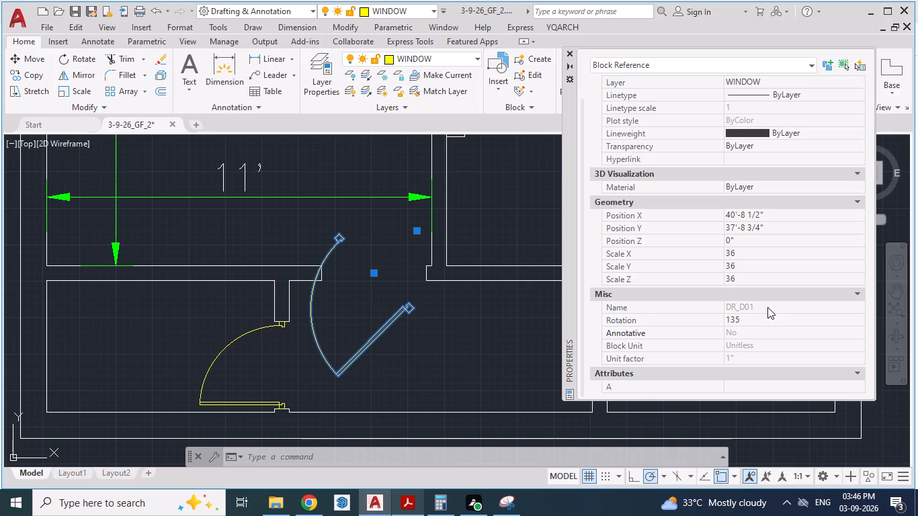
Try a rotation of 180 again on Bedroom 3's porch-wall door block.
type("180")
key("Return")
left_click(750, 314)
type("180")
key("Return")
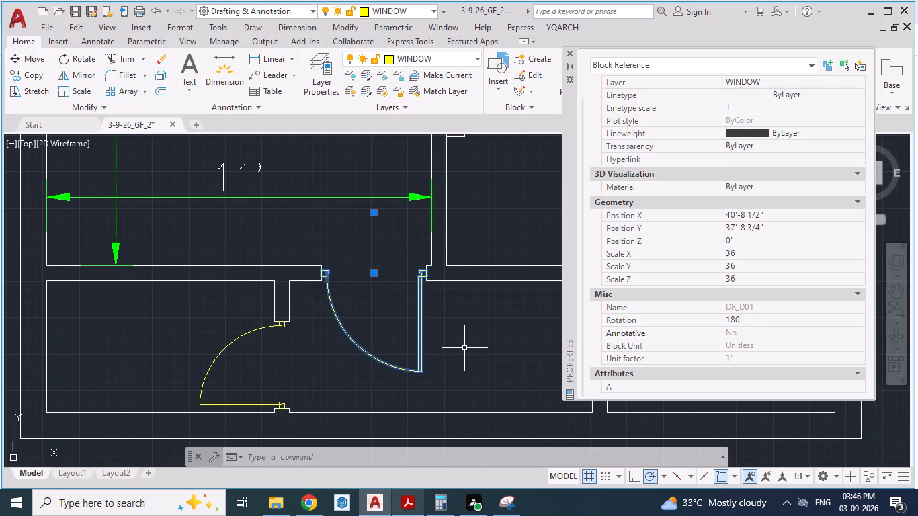
Set the rotation of Bedroom 3's porch-wall door block to 360 so the leaf opens into the bedroom.
left_click(743, 319)
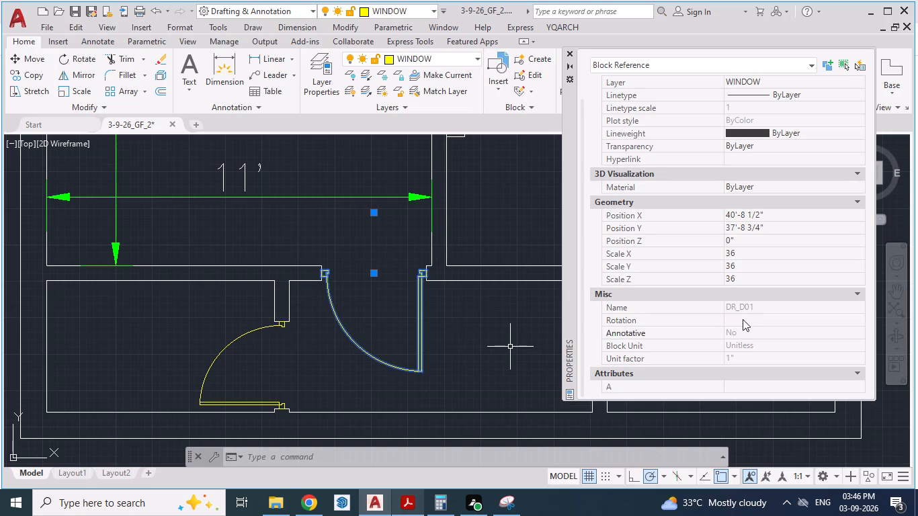
type("360")
key("Return")
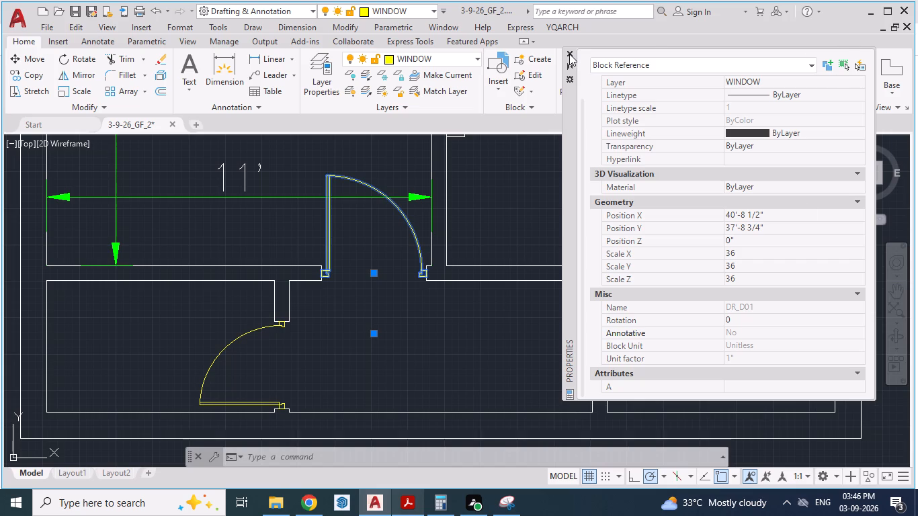
Mirror Bedroom 3's porch-wall door about a vertical line through its opening, erasing the source door.
scroll(390, 280, "down", 1)
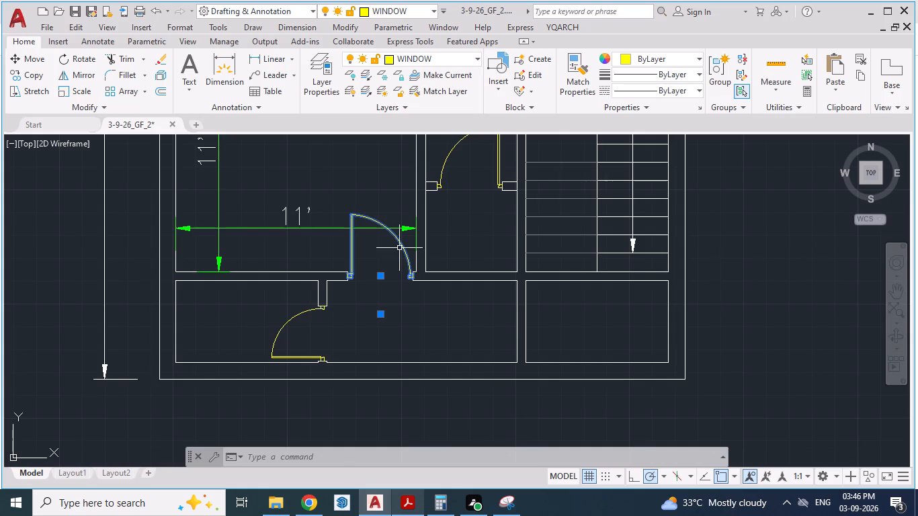
left_click(78, 71)
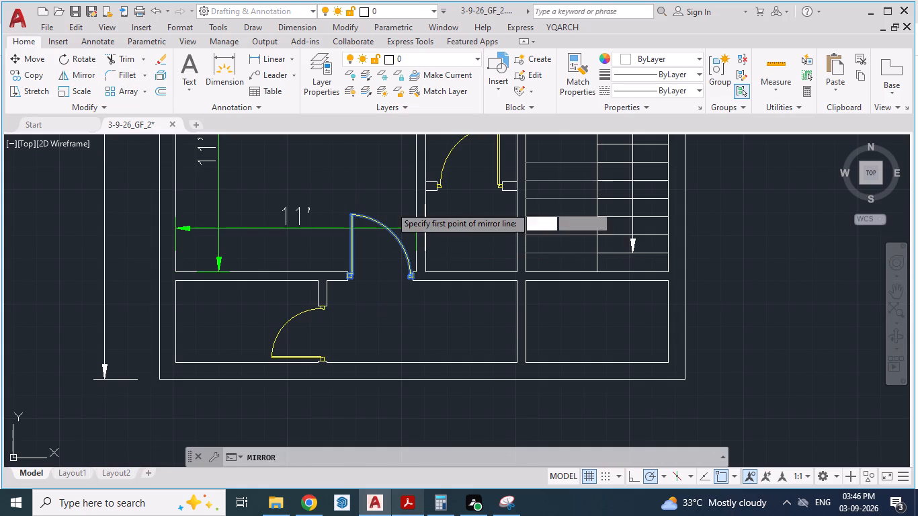
left_click(372, 192)
left_click(374, 296)
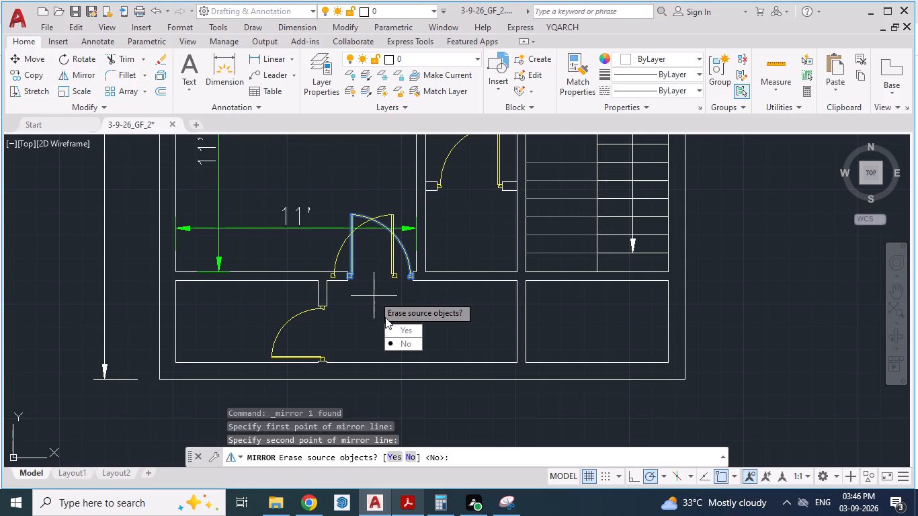
left_click_drag(392, 326, 374, 296)
Move the mirrored door about 9 1/4" horizontally so its hinge-side jamb meets the wall end nearest the passage.
scroll(349, 248, "up", 1)
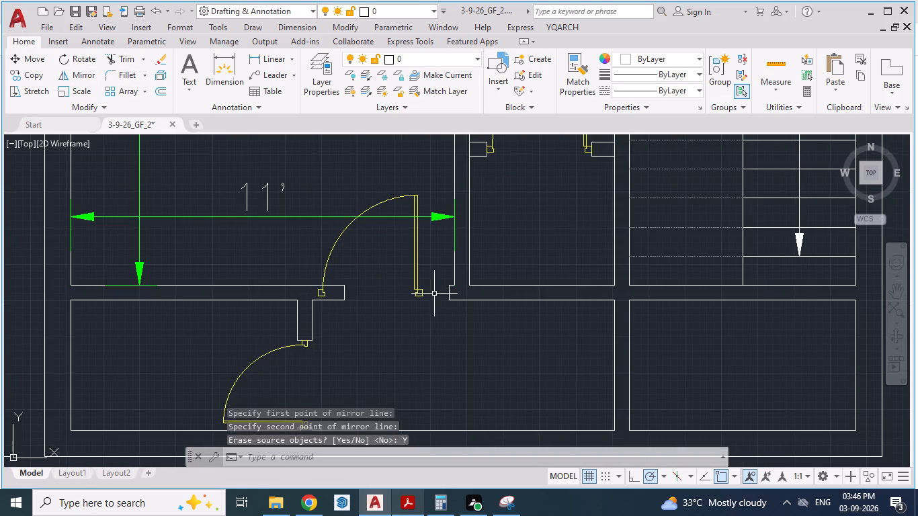
left_click(425, 292)
left_click(420, 292)
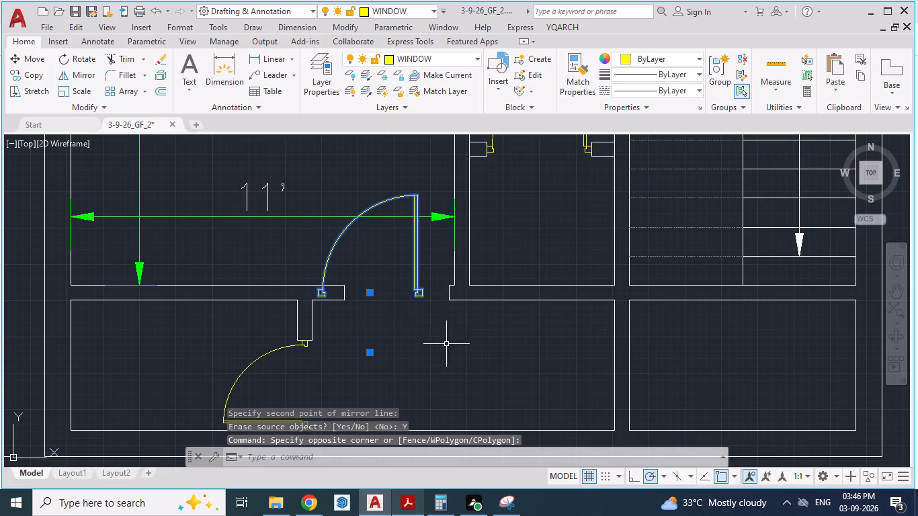
key("m")
key("Return")
scroll(435, 325, "up", 2)
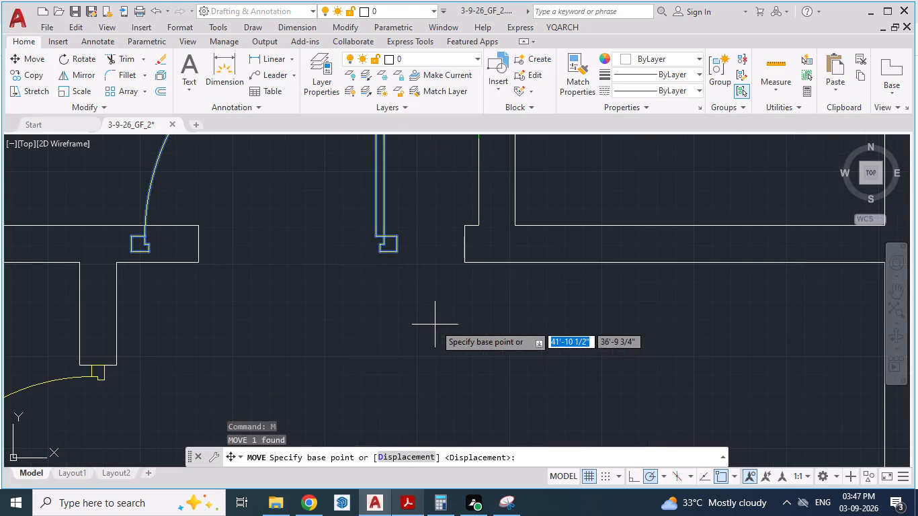
left_click_drag(394, 250, 452, 251)
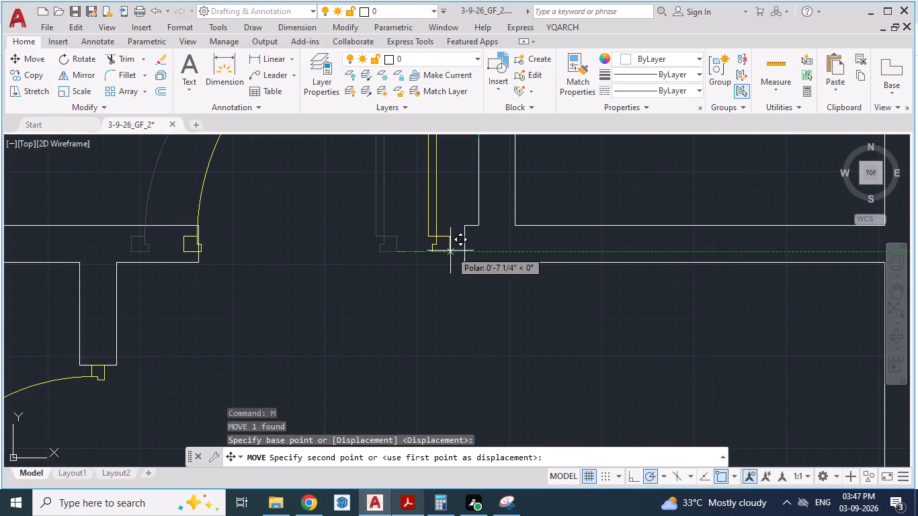
left_click_drag(452, 251, 464, 250)
left_click(464, 250)
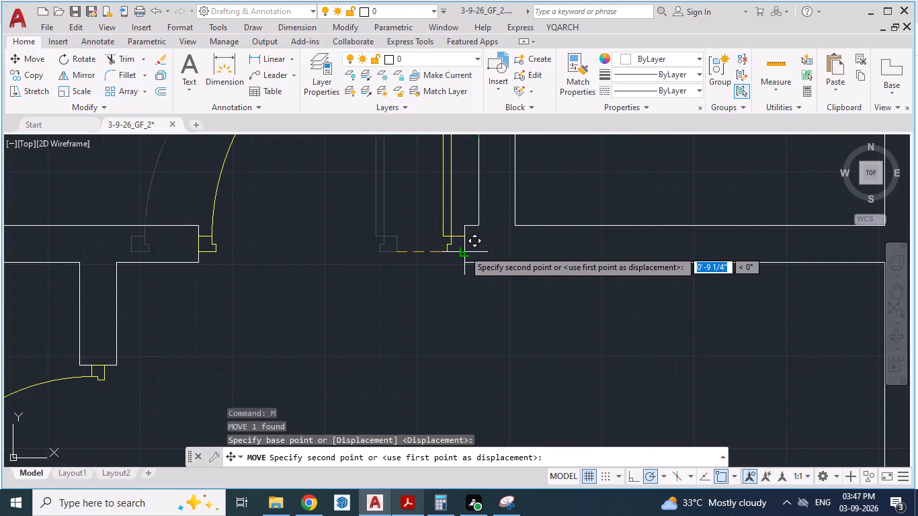
Compare the corrected Bedroom 3 door and the porch and passage walls with the ground floor plan in the PDF.
scroll(315, 349, "down", 4)
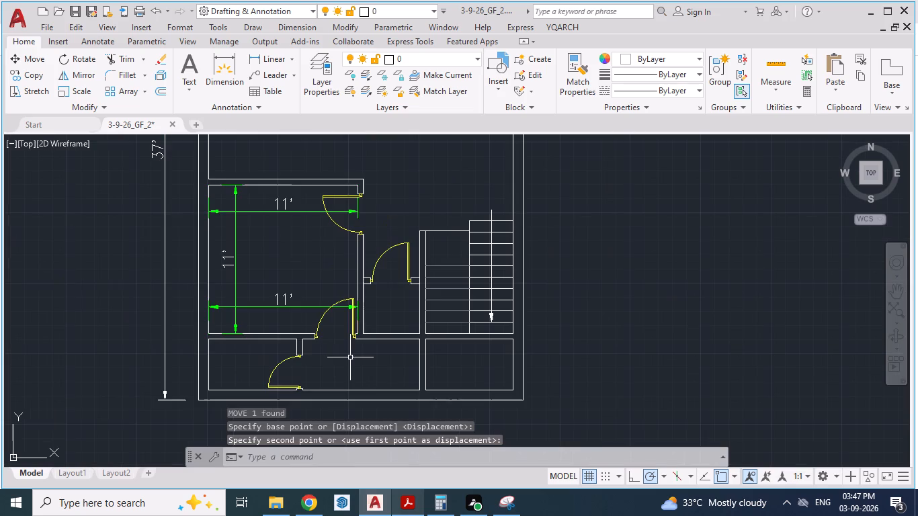
key("alt+Tab")
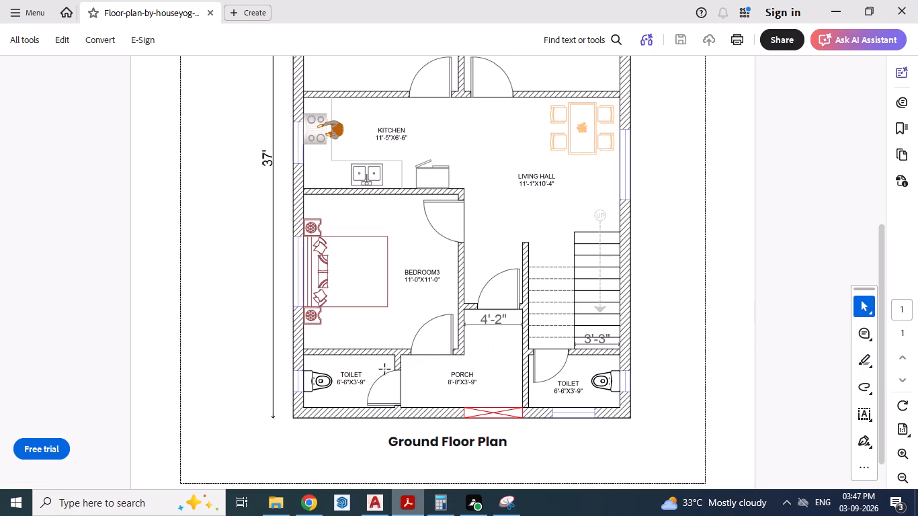
key("alt+Tab")
key("alt+Tab")
key("alt+Tab")
scroll(436, 360, "up", 2)
key("alt+Tab")
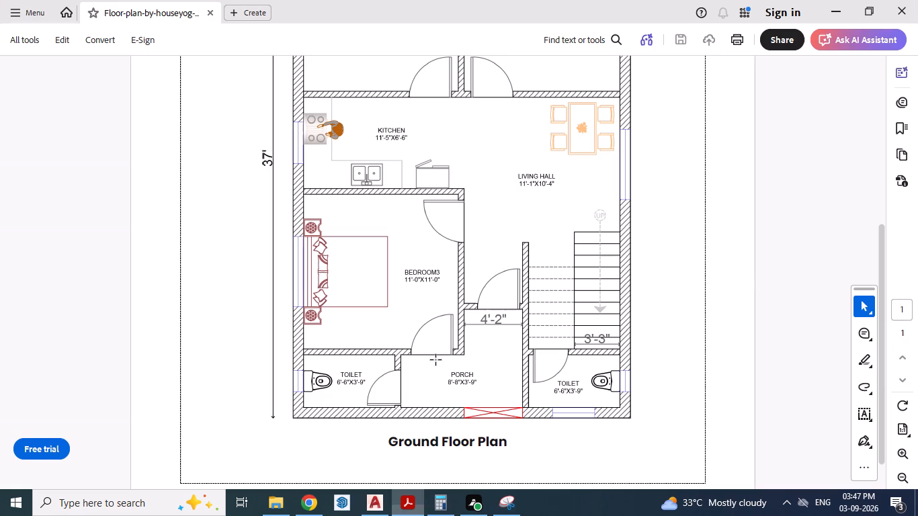
key("alt+Tab")
scroll(431, 351, "down", 1)
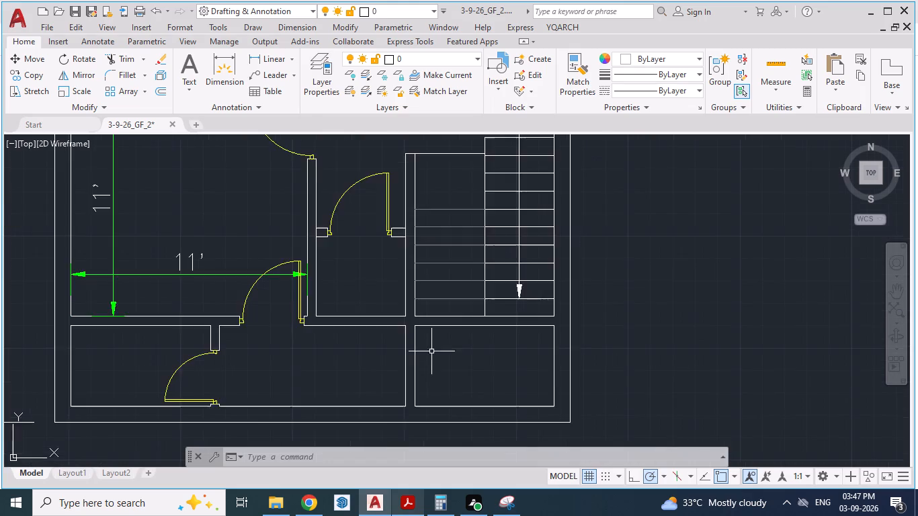
scroll(431, 351, "down", 1)
scroll(432, 351, "up", 1)
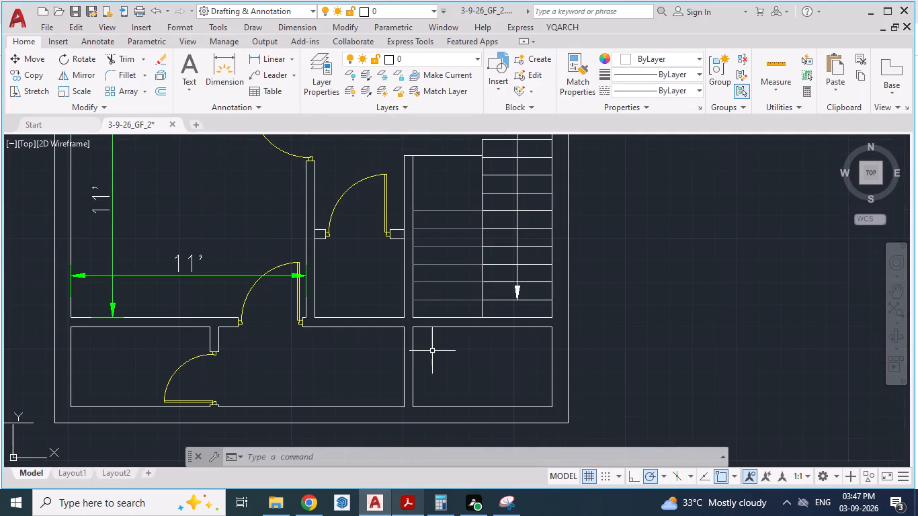
key("alt+Tab")
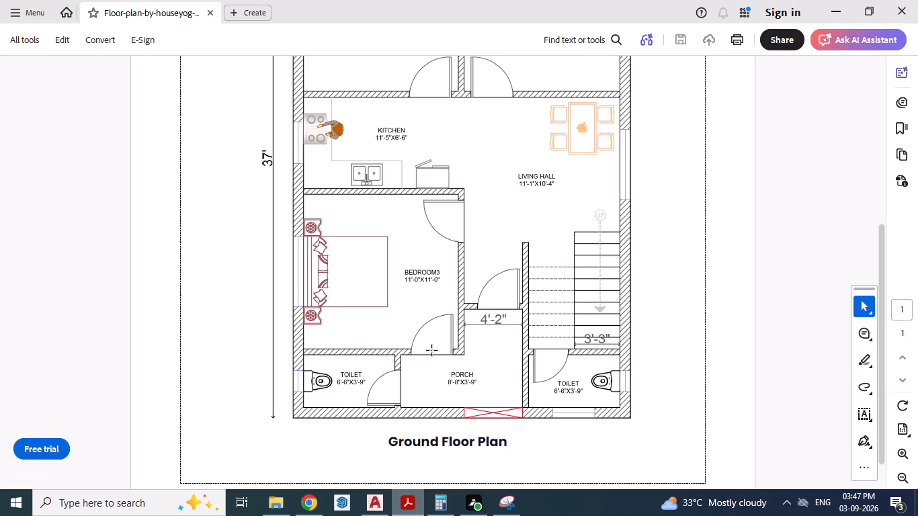
key("alt+Tab")
scroll(432, 351, "up", 1)
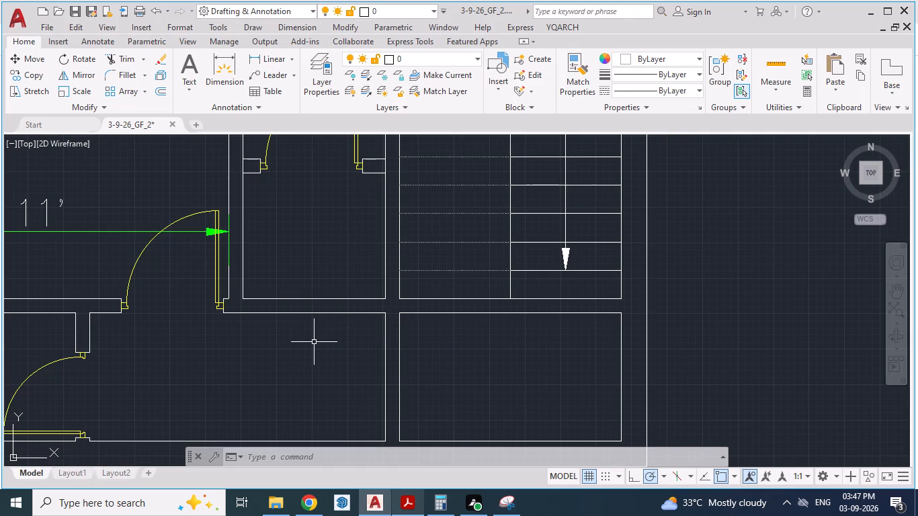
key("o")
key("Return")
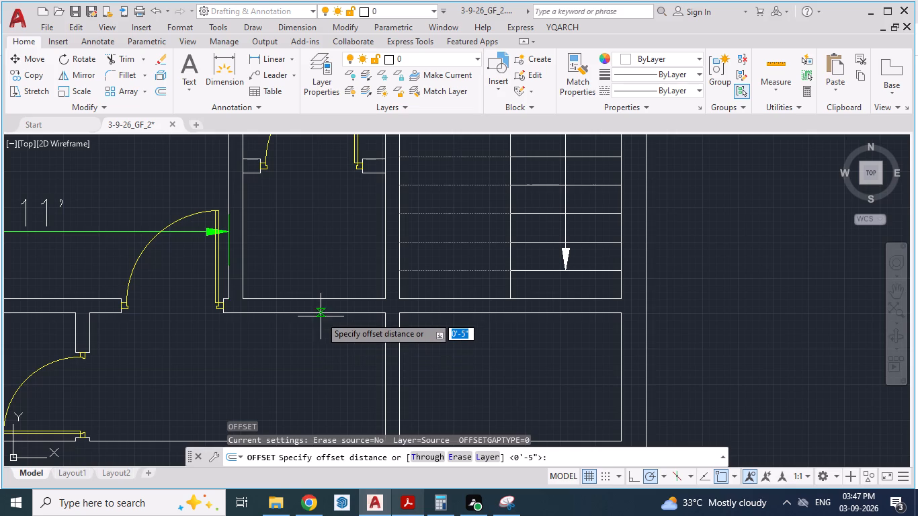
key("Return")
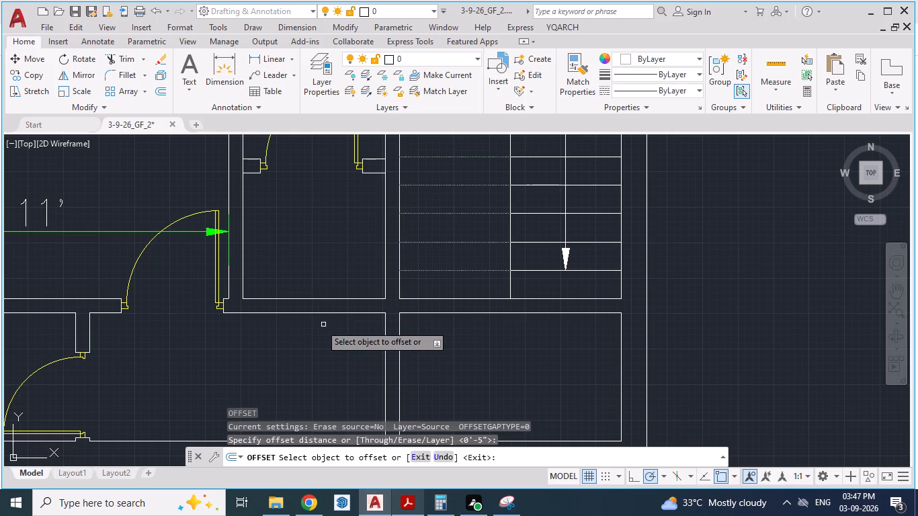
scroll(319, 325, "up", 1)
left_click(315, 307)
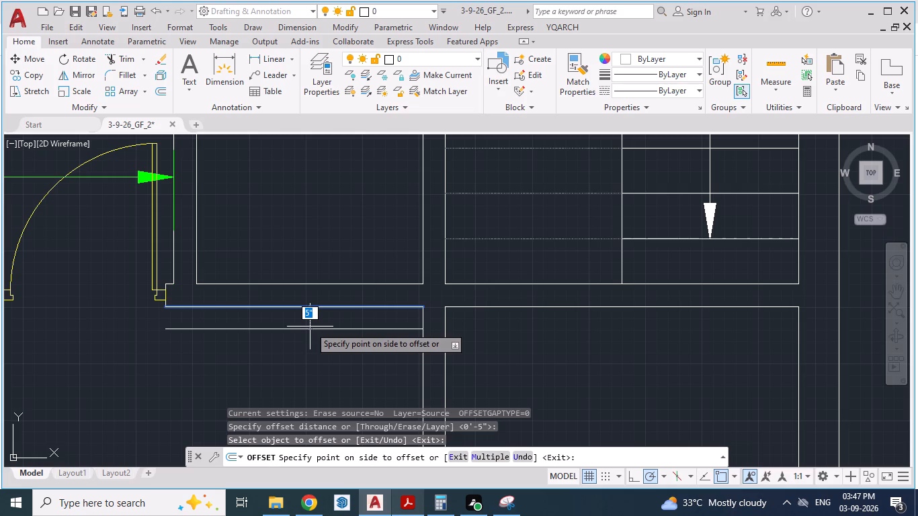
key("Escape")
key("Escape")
Check the porch and the toilet below the stairs against the PDF plan for the remaining door.
scroll(366, 329, "down", 4)
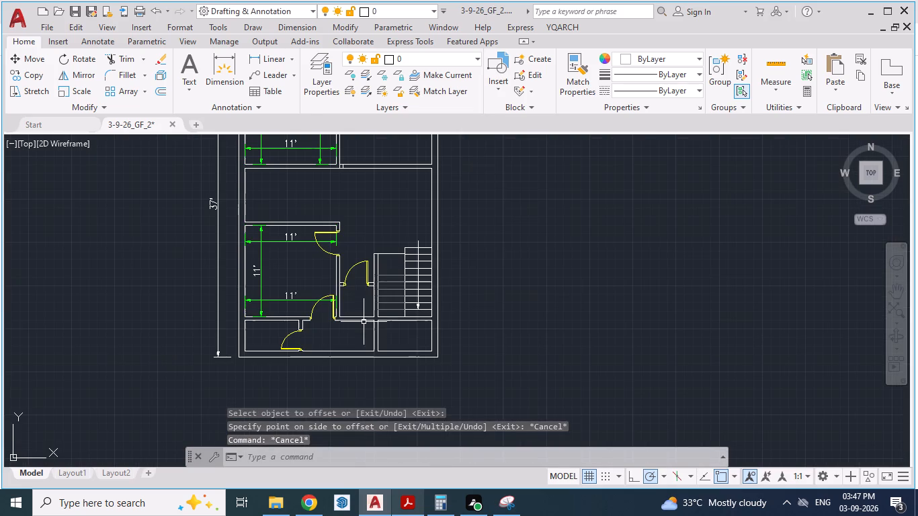
scroll(388, 306, "up", 1)
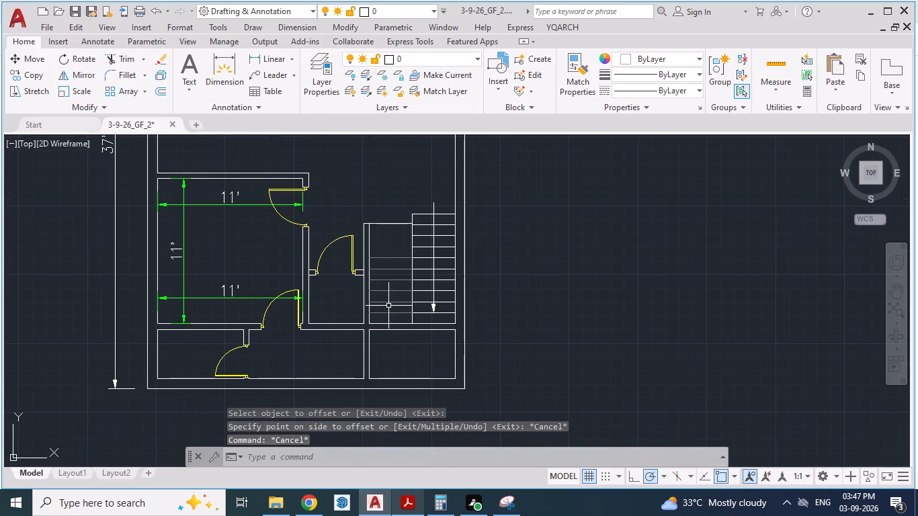
scroll(366, 312, "up", 1)
scroll(358, 365, "down", 1)
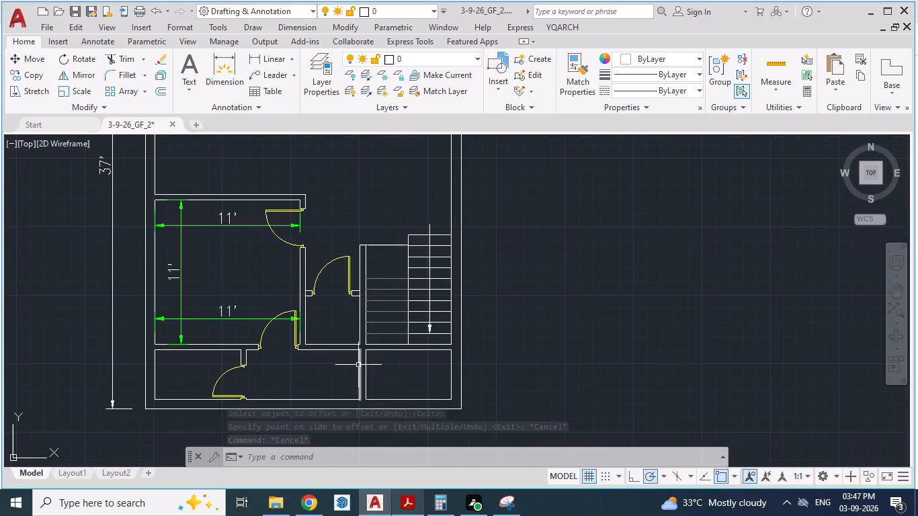
scroll(423, 364, "down", 1)
scroll(423, 365, "up", 2)
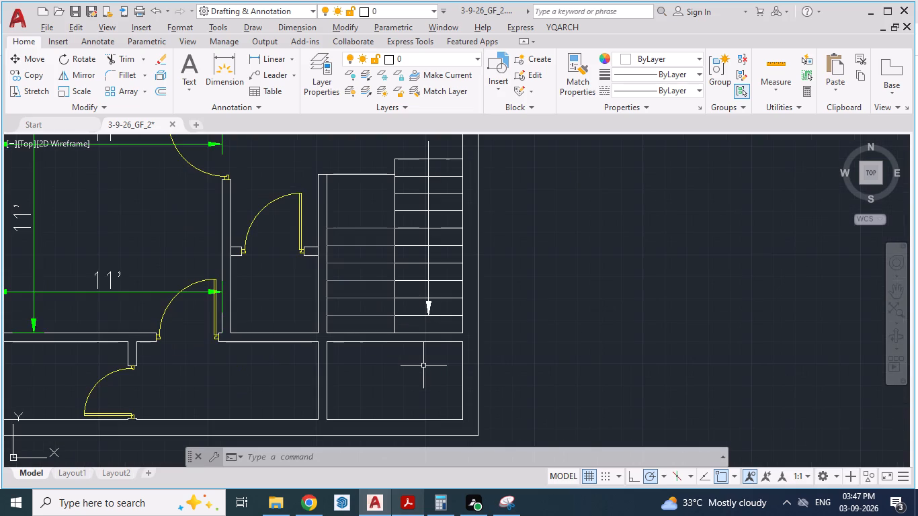
key("alt+Tab")
key("alt+Tab")
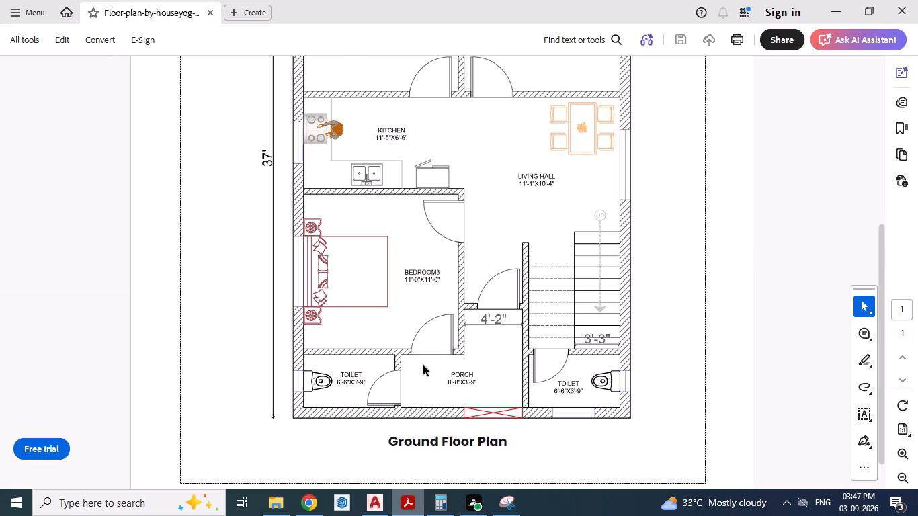
key("alt+Tab")
key("alt+Tab")
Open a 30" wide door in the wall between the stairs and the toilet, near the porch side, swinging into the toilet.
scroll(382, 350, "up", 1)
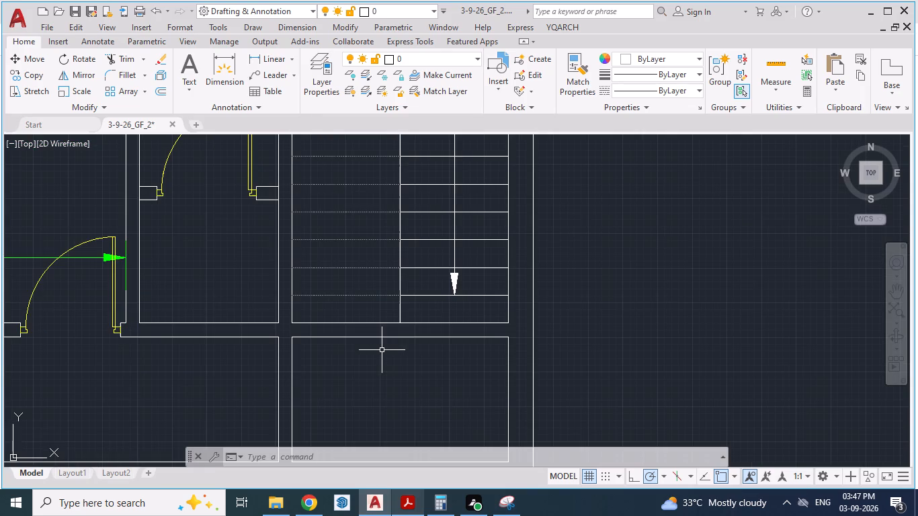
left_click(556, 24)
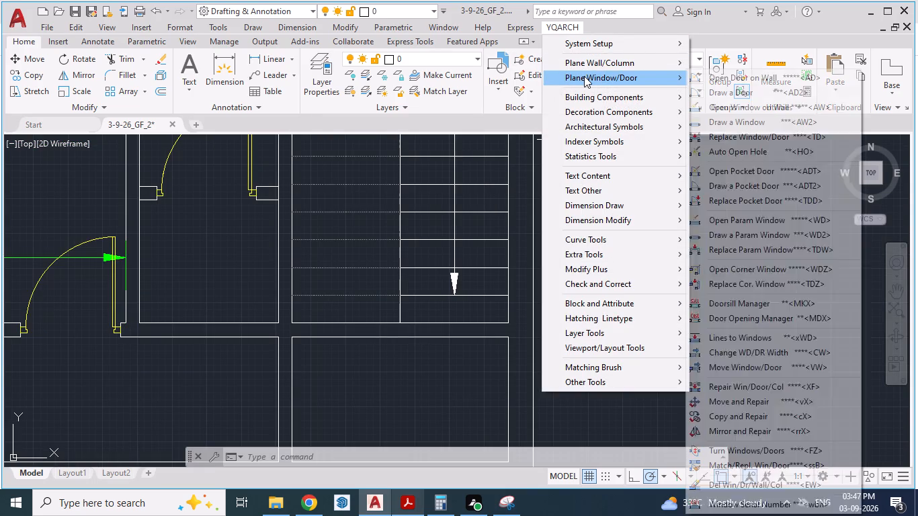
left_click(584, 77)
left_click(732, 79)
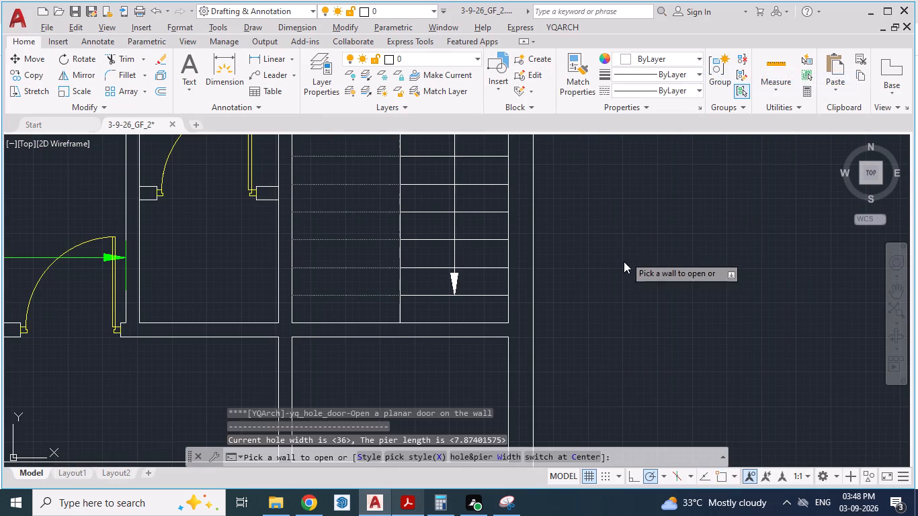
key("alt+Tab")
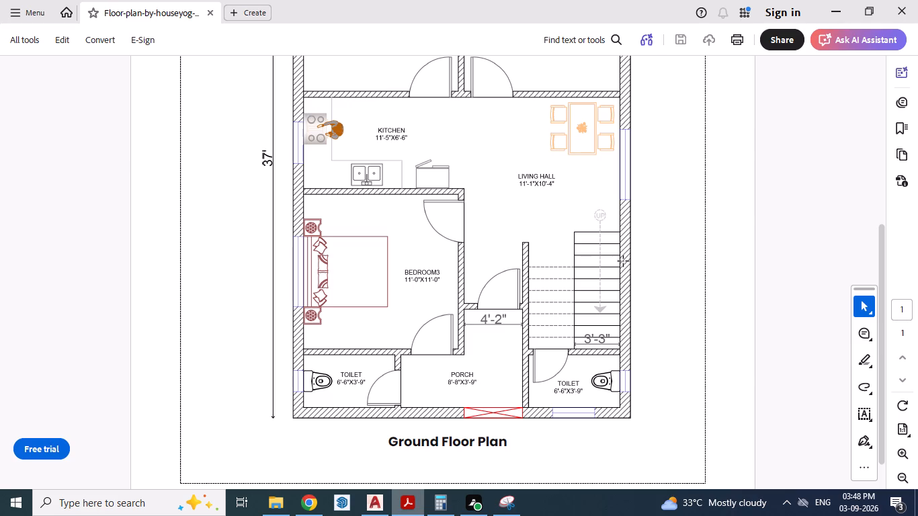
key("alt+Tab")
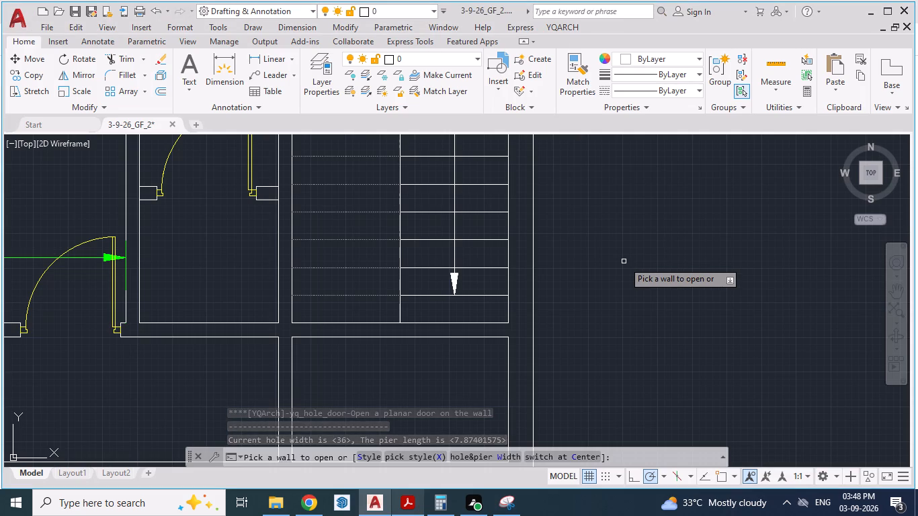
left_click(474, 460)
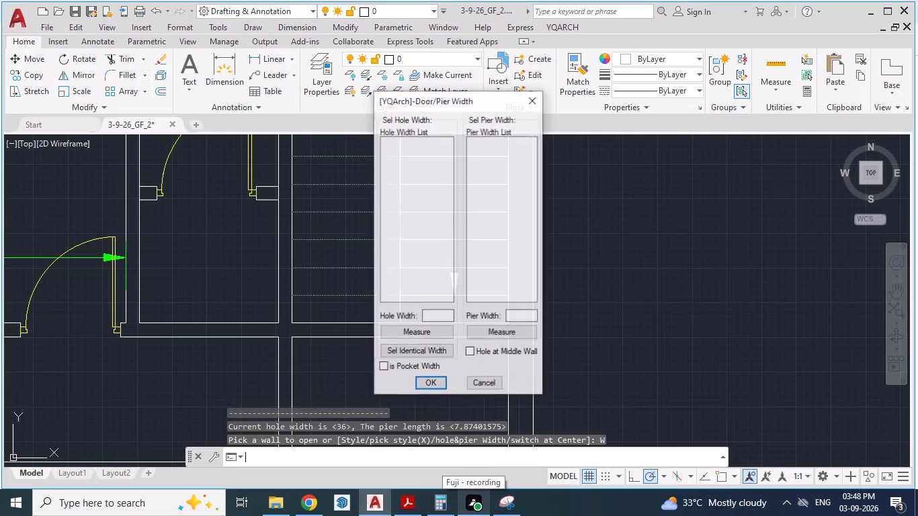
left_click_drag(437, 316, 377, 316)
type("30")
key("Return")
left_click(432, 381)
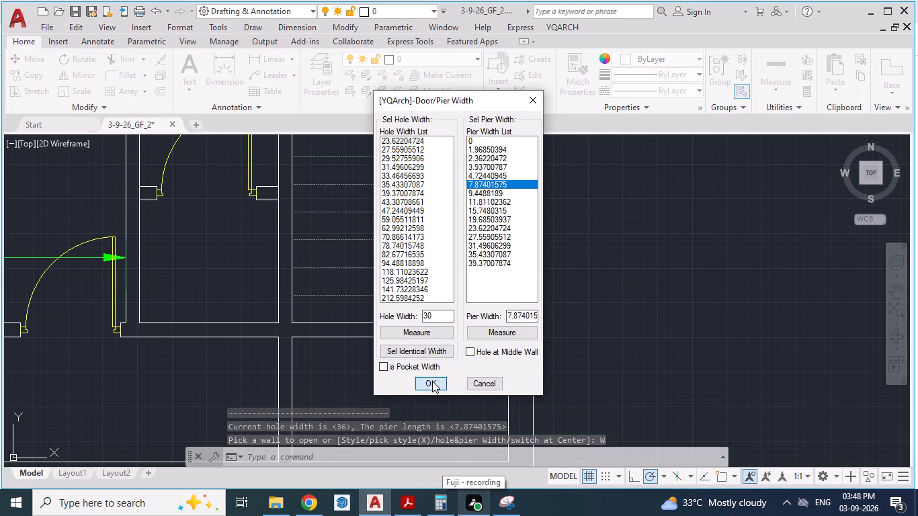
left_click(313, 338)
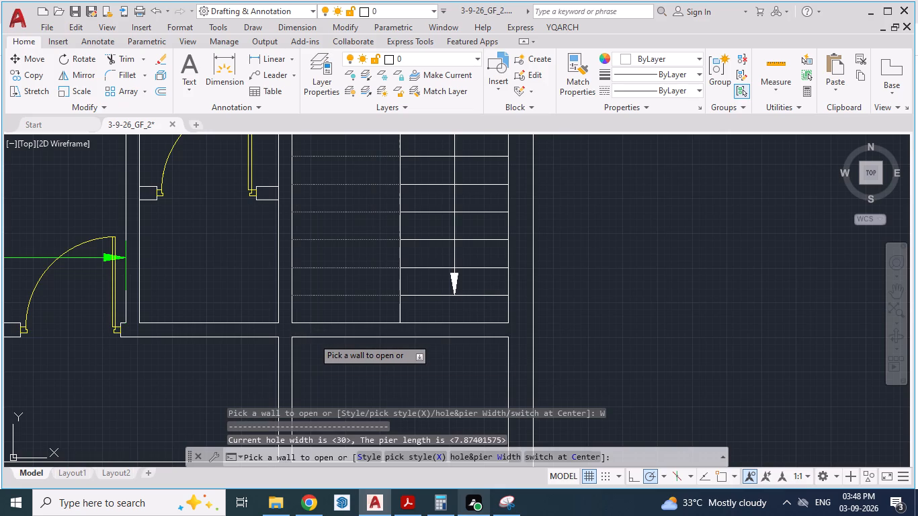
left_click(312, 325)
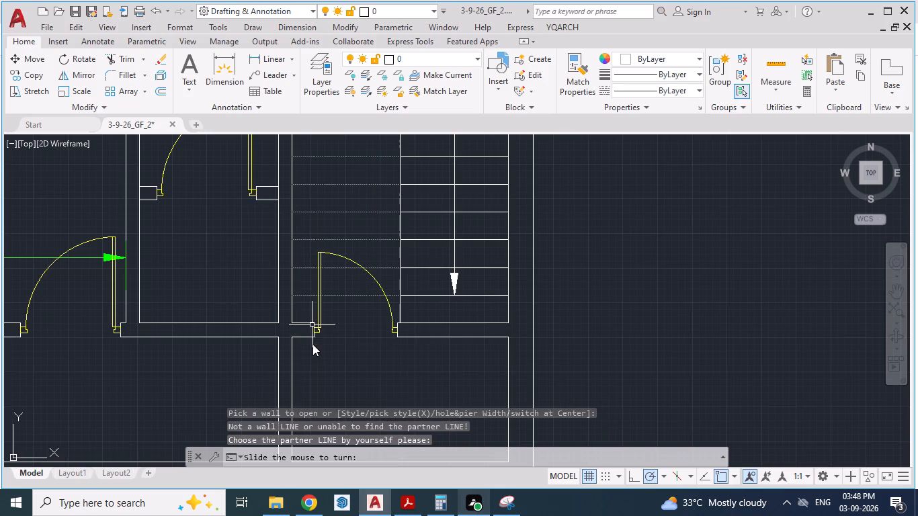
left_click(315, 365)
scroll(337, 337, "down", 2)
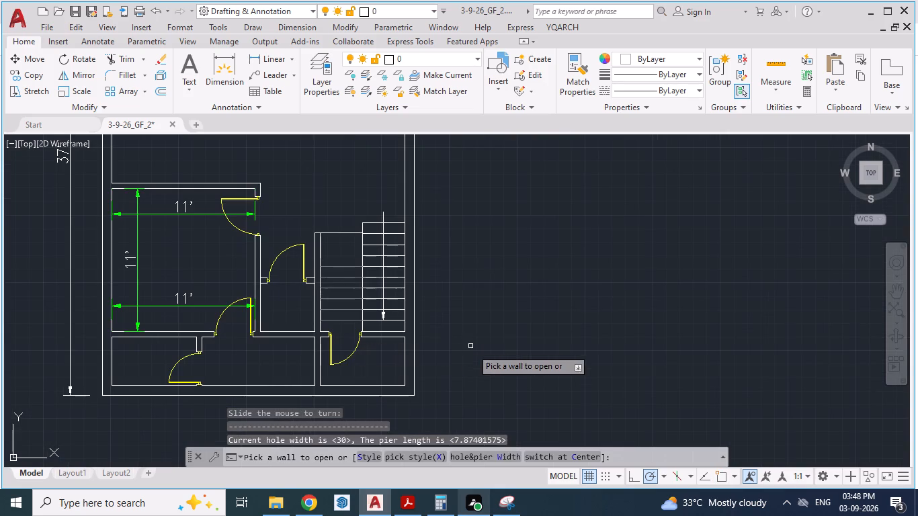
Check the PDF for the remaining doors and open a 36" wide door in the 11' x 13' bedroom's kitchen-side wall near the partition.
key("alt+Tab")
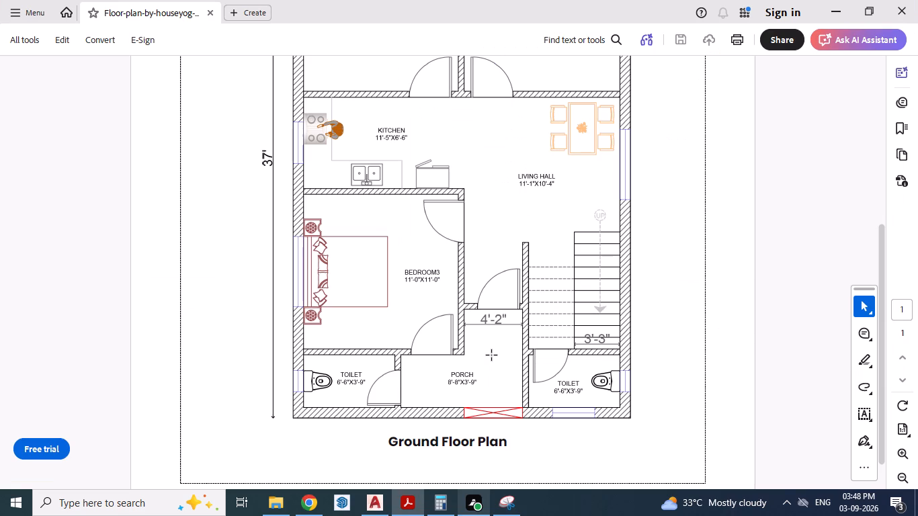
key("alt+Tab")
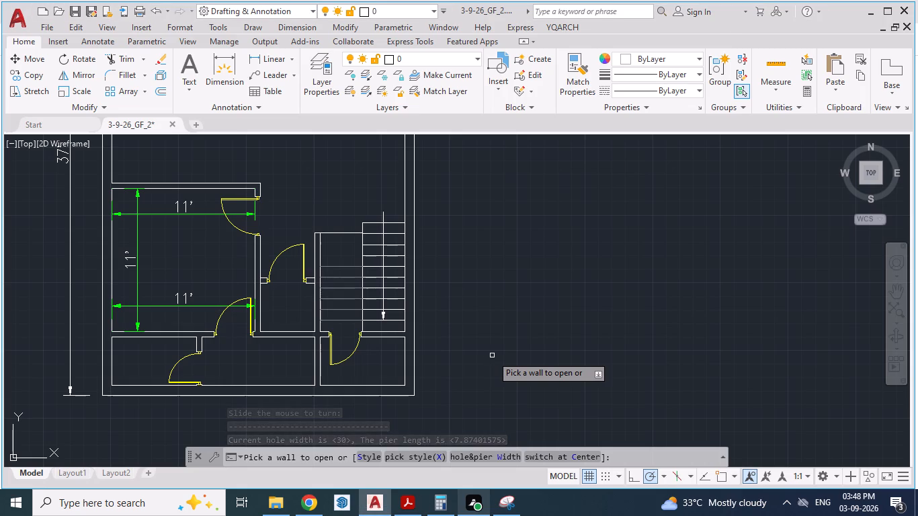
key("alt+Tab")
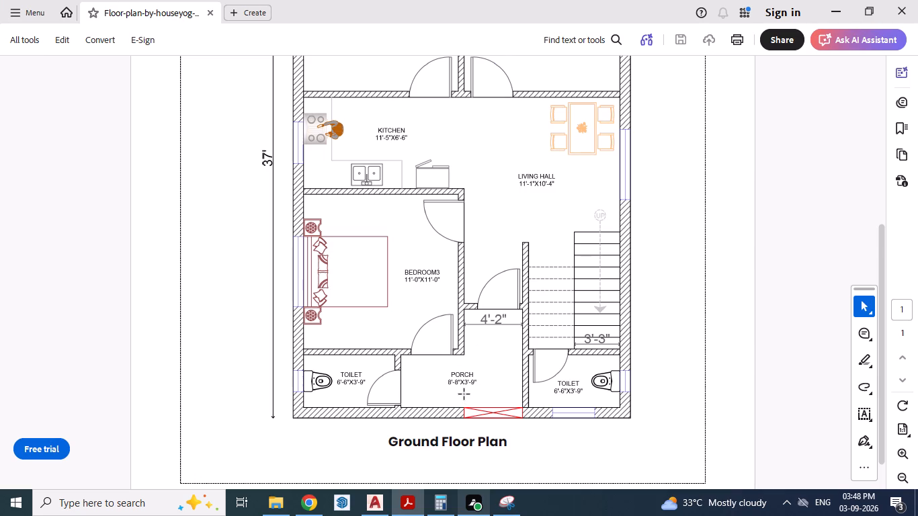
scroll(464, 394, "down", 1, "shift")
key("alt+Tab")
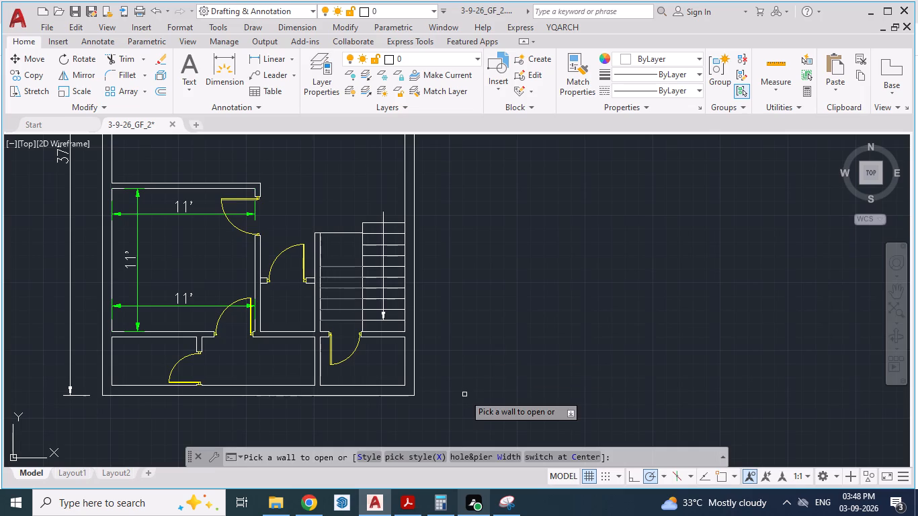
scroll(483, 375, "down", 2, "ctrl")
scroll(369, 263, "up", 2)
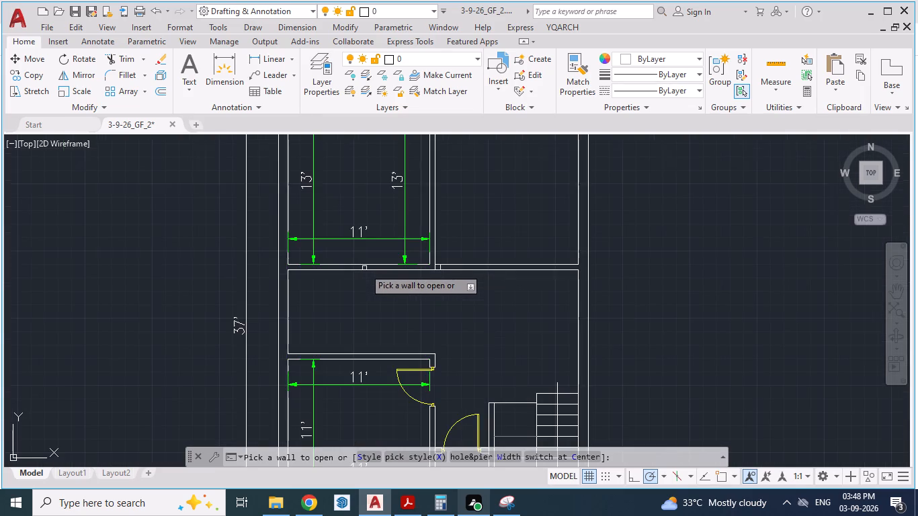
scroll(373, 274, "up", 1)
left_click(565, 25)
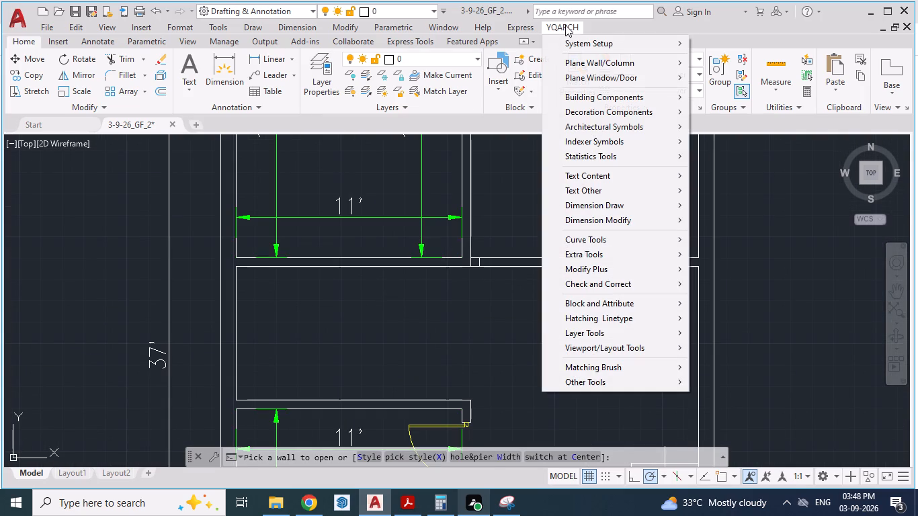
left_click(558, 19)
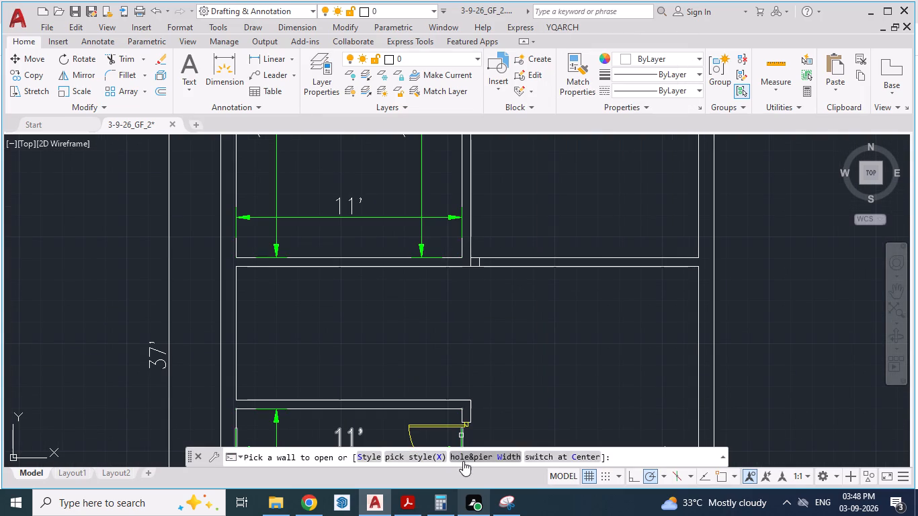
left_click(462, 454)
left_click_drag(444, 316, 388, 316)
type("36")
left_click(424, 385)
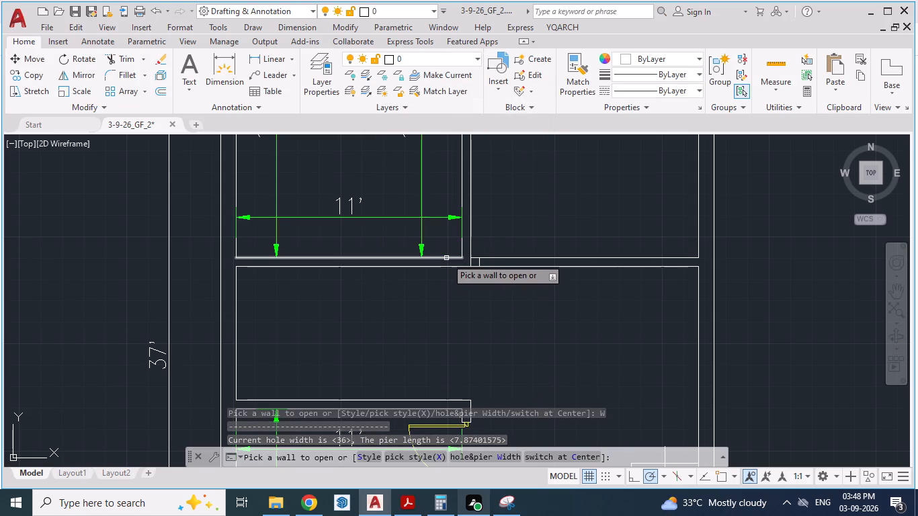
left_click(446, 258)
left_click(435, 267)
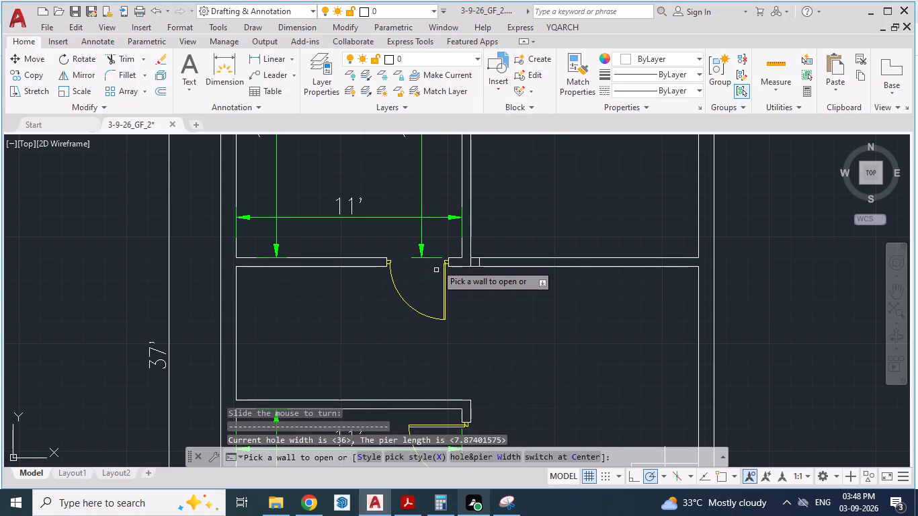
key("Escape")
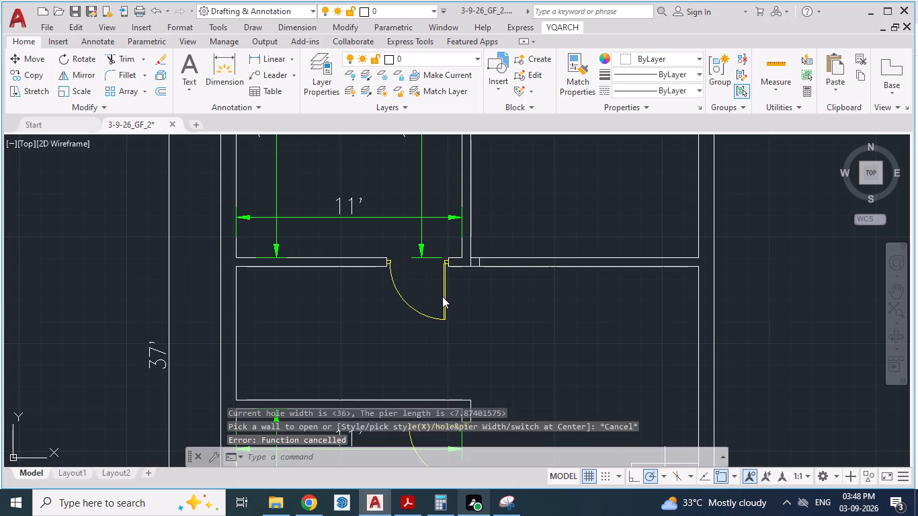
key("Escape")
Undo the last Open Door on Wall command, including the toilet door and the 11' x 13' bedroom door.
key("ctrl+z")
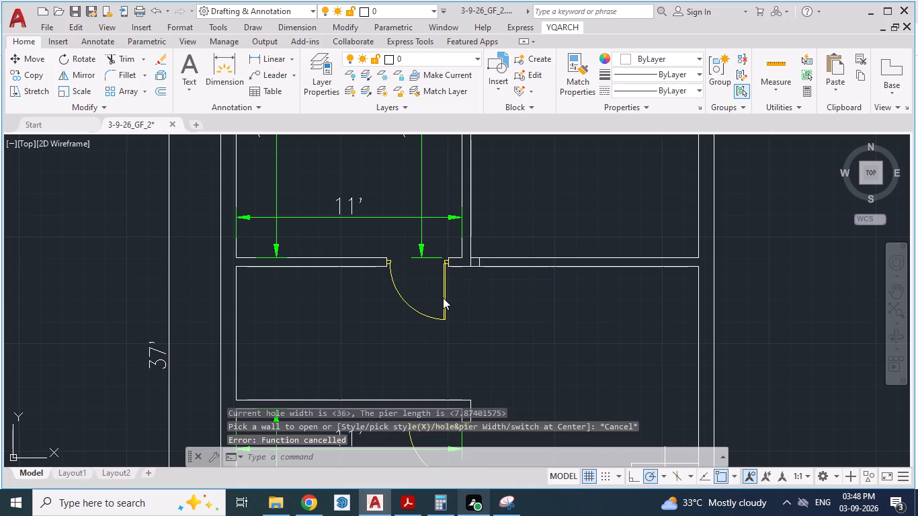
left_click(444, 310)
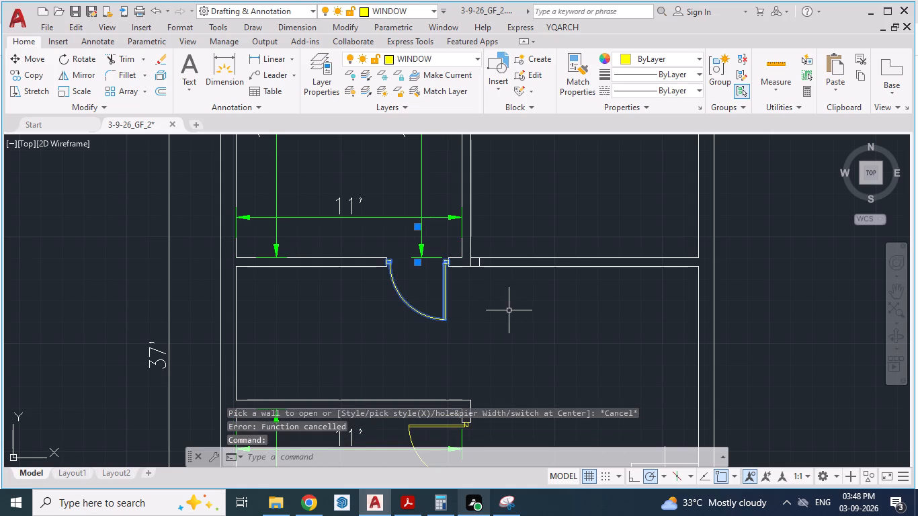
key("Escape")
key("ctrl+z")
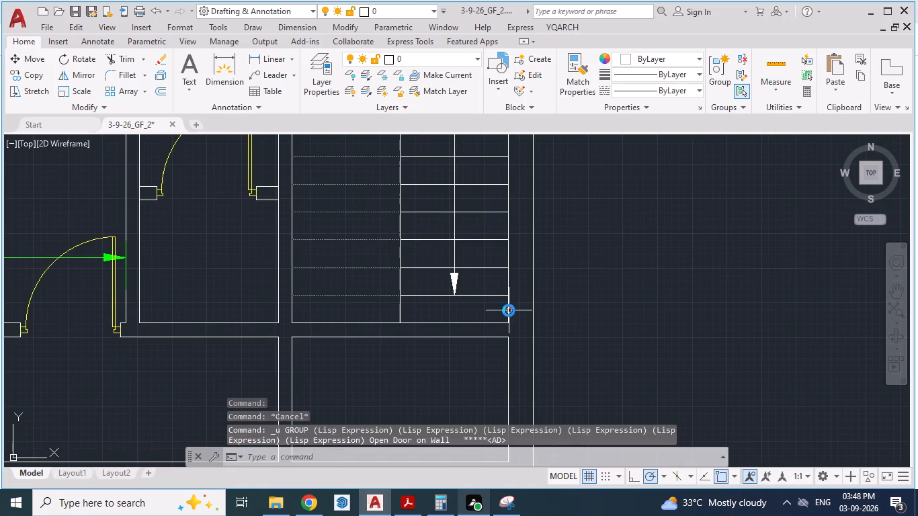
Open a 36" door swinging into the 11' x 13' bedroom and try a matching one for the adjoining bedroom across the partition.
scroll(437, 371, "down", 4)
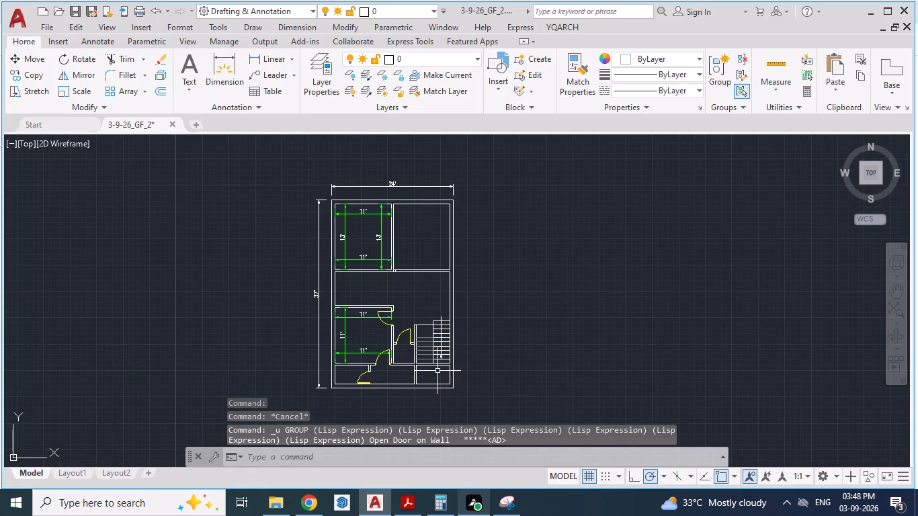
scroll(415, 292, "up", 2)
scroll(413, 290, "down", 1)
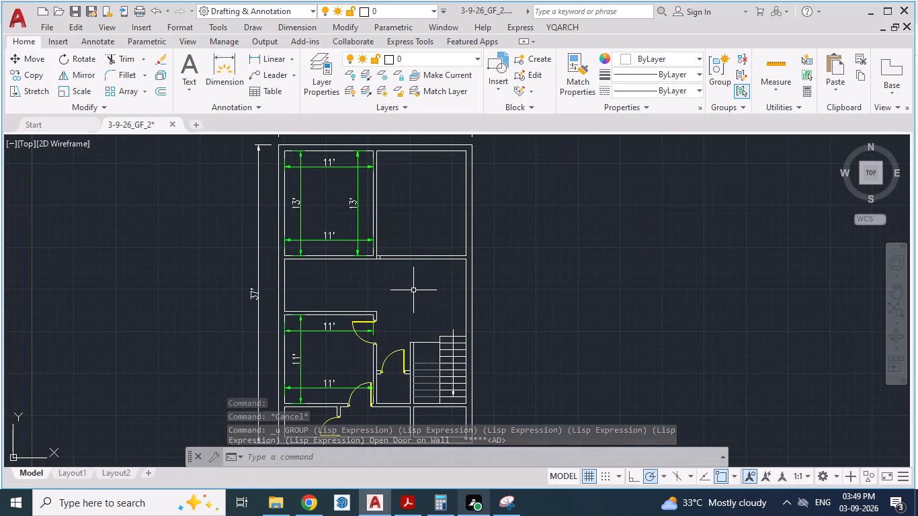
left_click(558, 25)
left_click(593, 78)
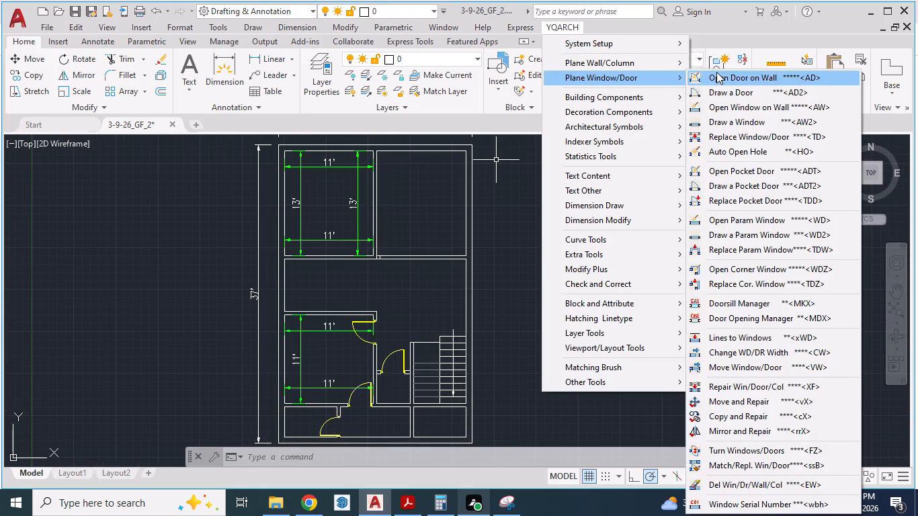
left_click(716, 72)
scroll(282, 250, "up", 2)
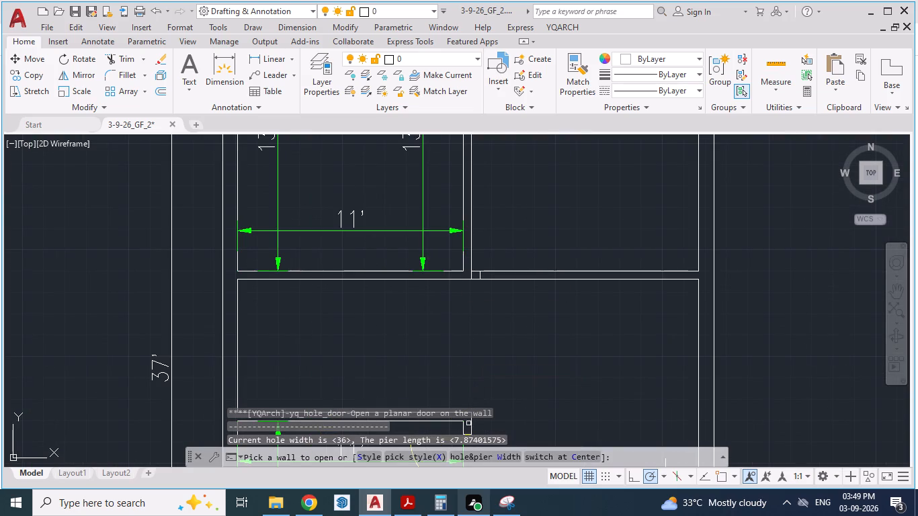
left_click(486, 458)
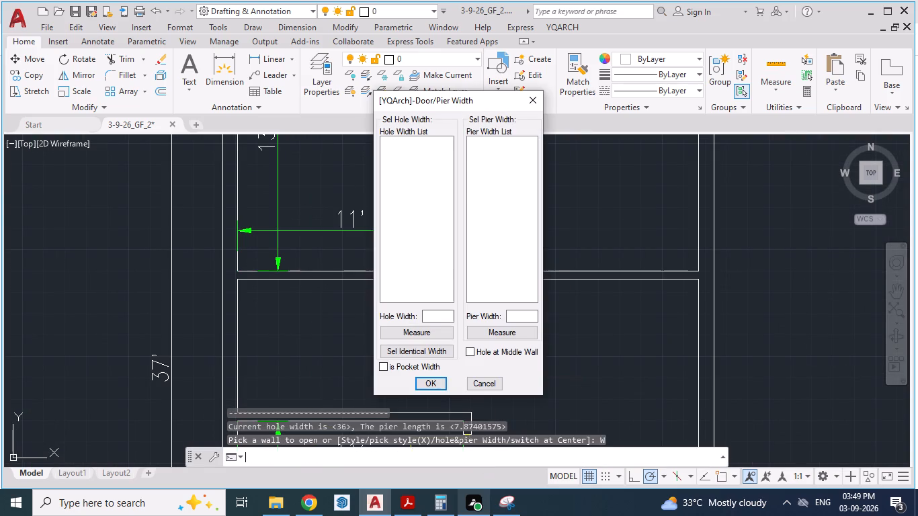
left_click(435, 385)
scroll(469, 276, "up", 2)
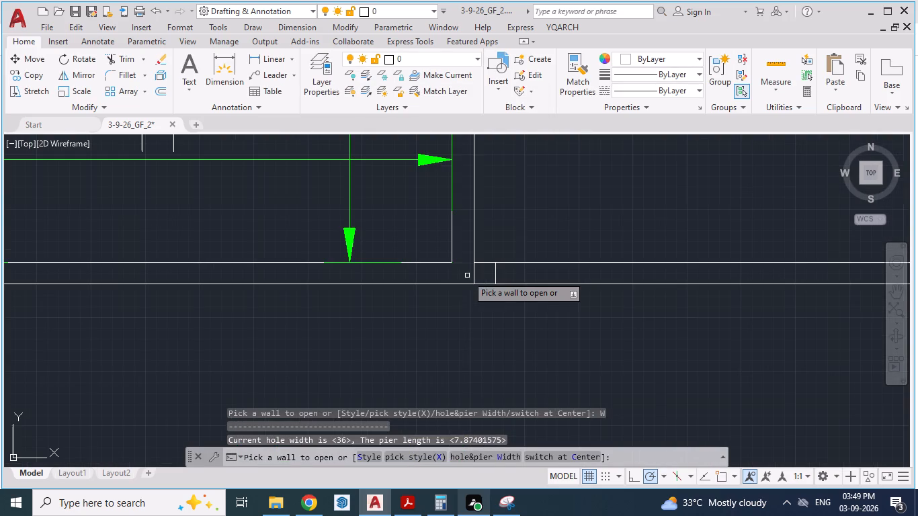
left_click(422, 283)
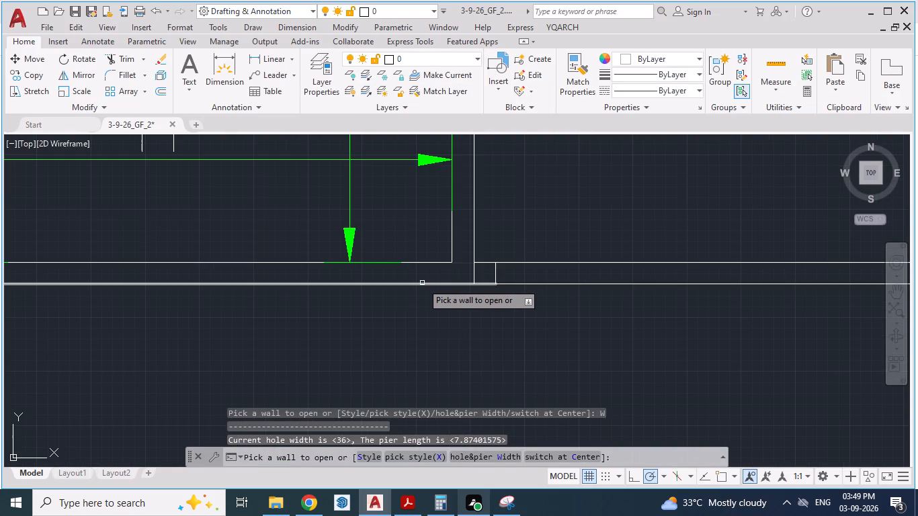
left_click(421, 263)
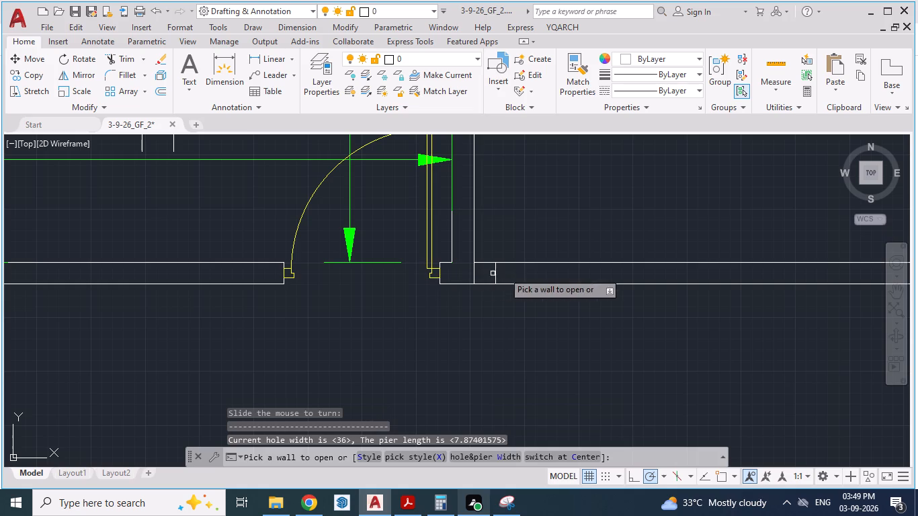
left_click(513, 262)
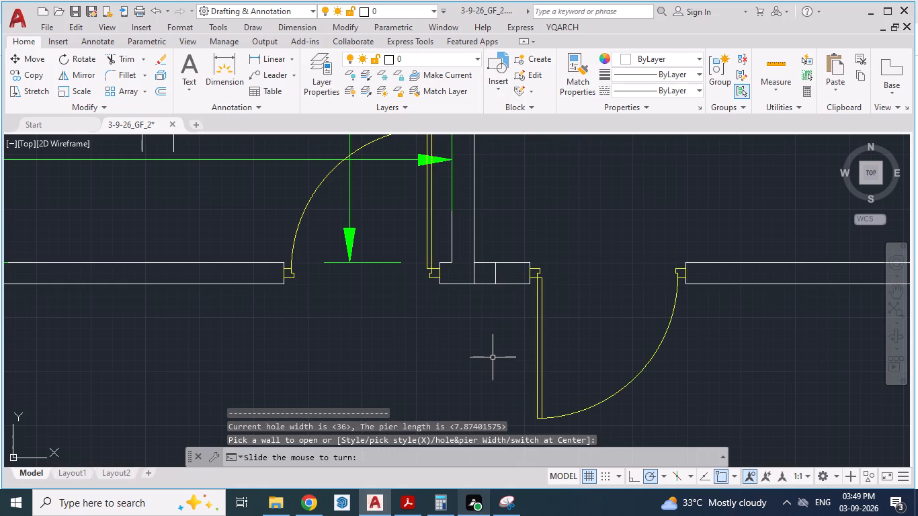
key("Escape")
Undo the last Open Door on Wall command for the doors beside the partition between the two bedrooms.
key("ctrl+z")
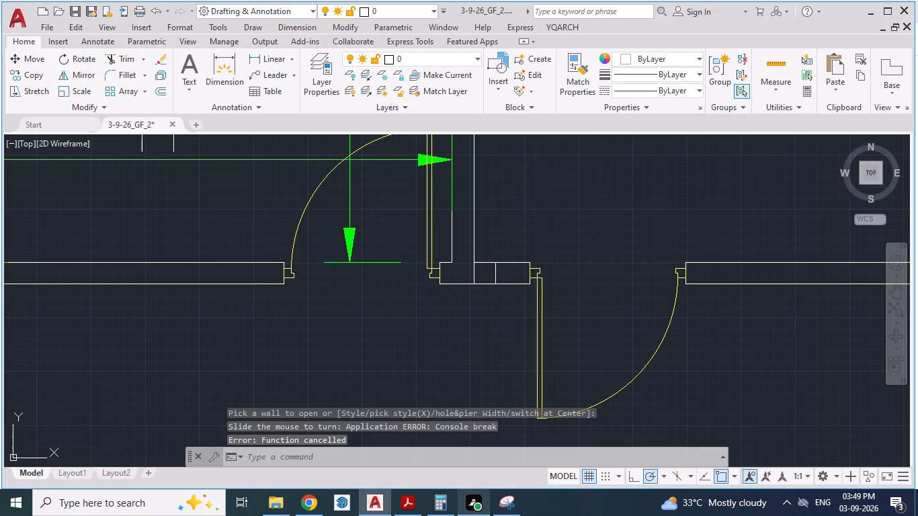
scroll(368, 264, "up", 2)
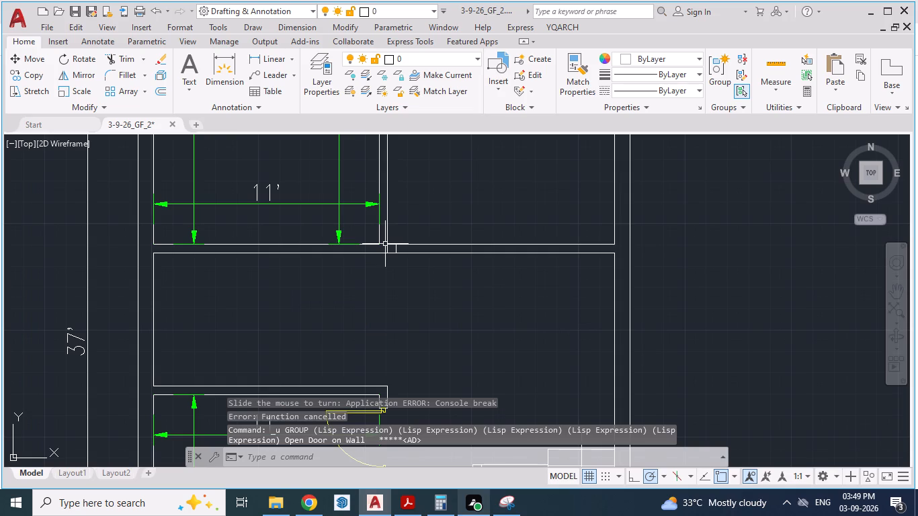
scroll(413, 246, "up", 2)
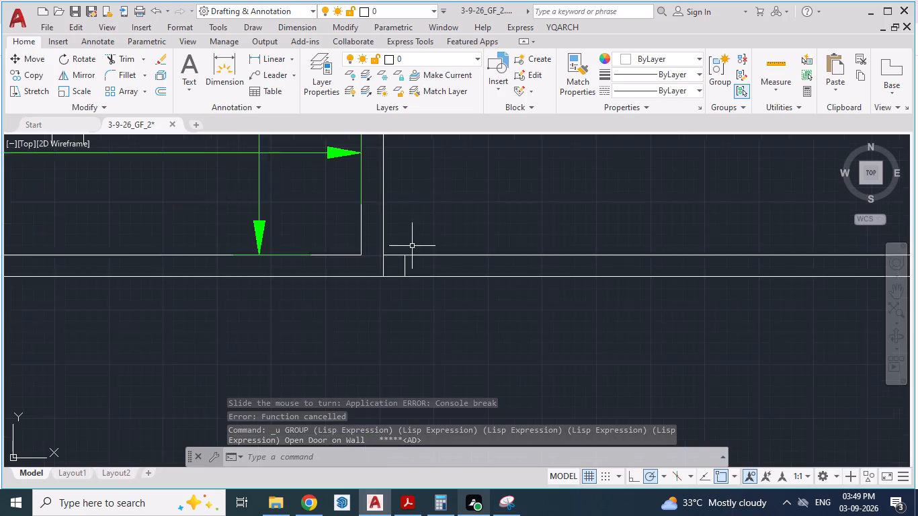
Erase the stray short line across the bedrooms' kitchen-side wall and trim the partition line running through that wall.
left_click(386, 299)
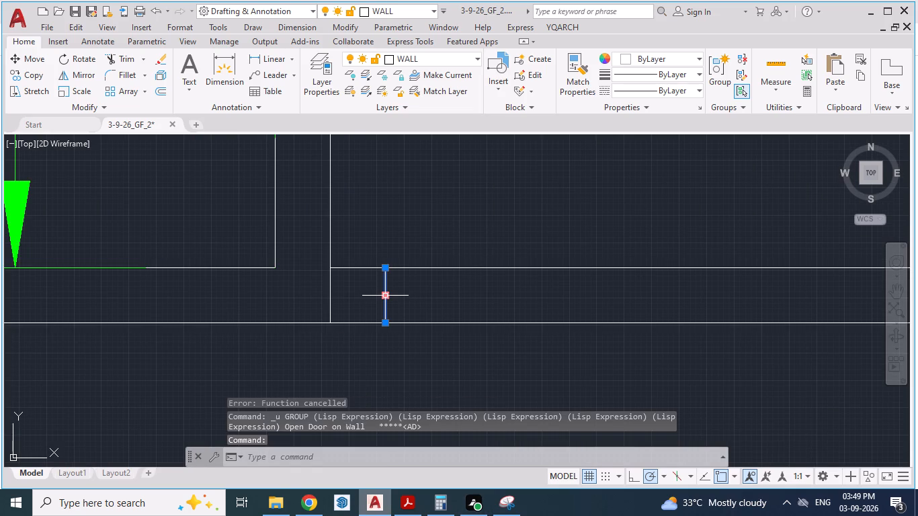
key("Delete")
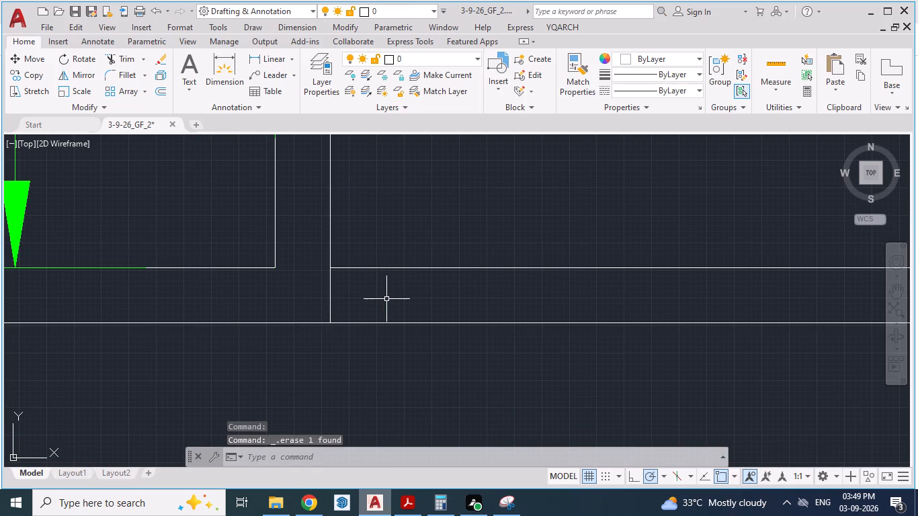
type("TR")
key("Return")
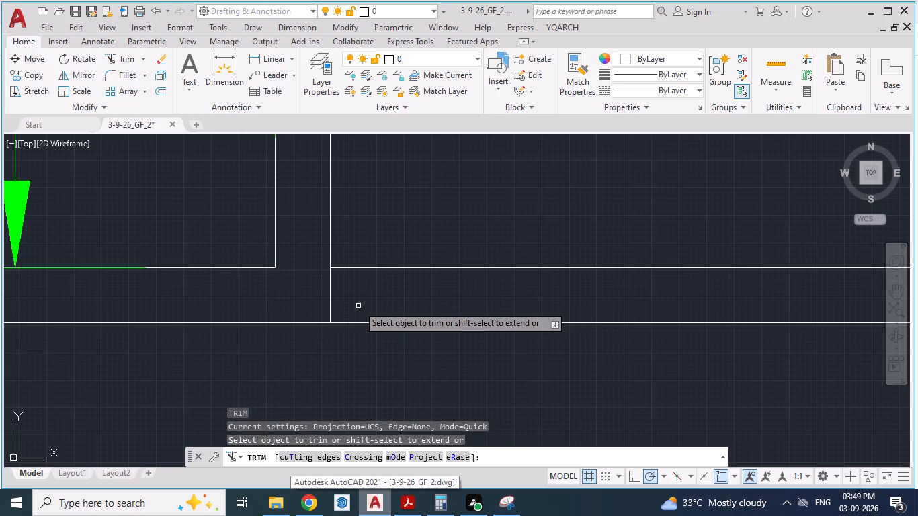
left_click(330, 300)
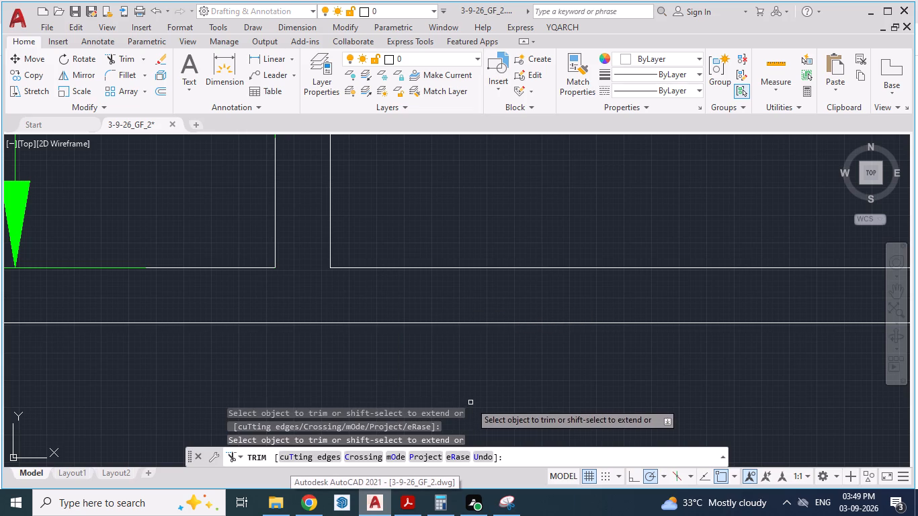
key("Escape")
key("Escape")
key("Escape")
Open 36" doors on both sides of the partition, one swinging into the 11' x 13' bedroom and one into the adjoining bedroom.
type("WW")
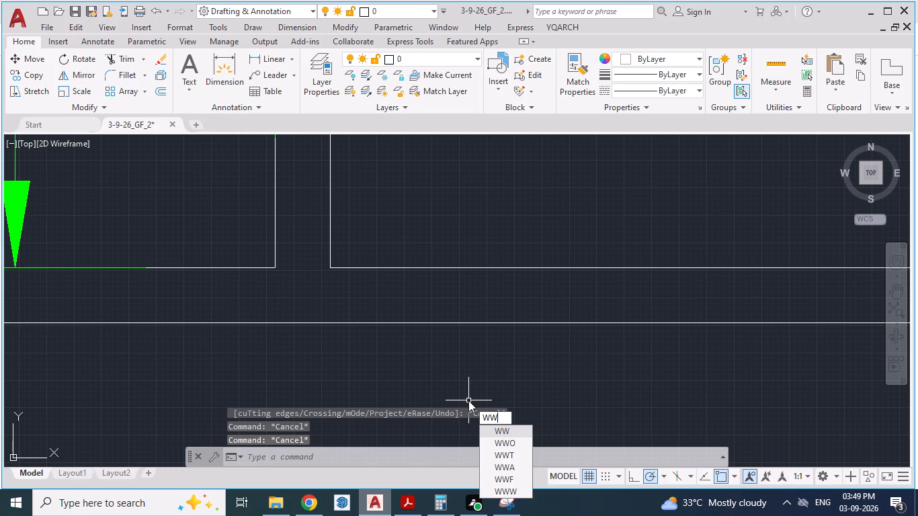
key("BackSpace")
key("BackSpace")
type("AD")
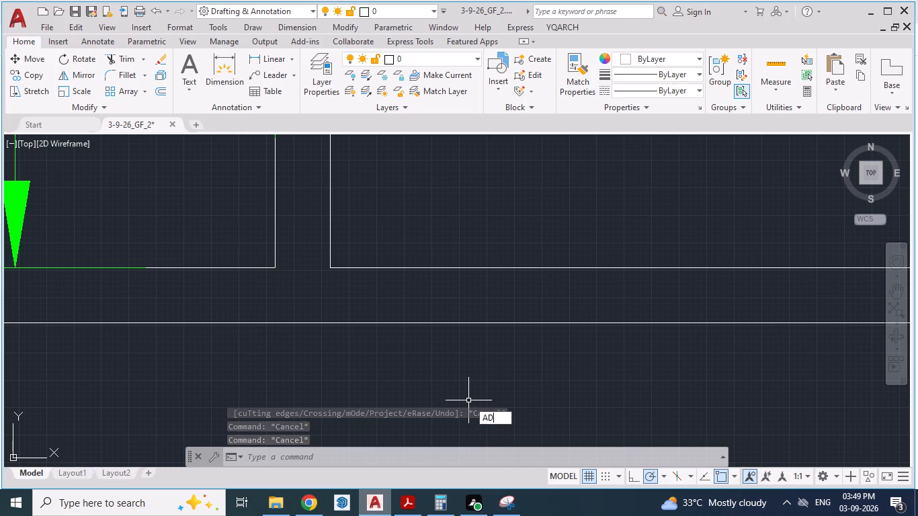
key("Return")
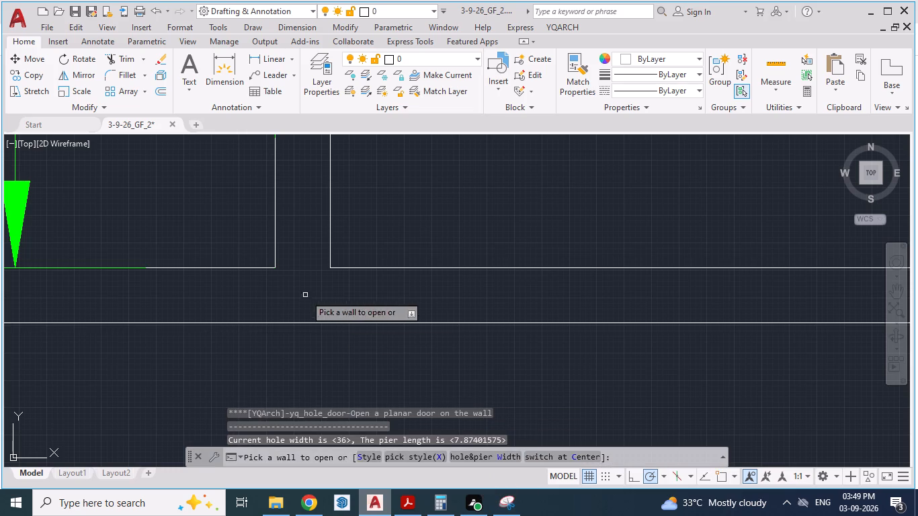
left_click(230, 268)
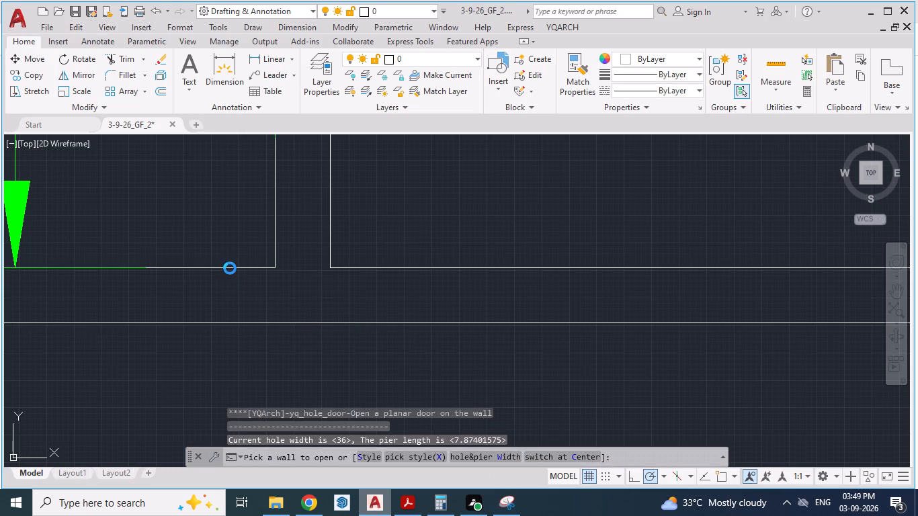
left_click(205, 243)
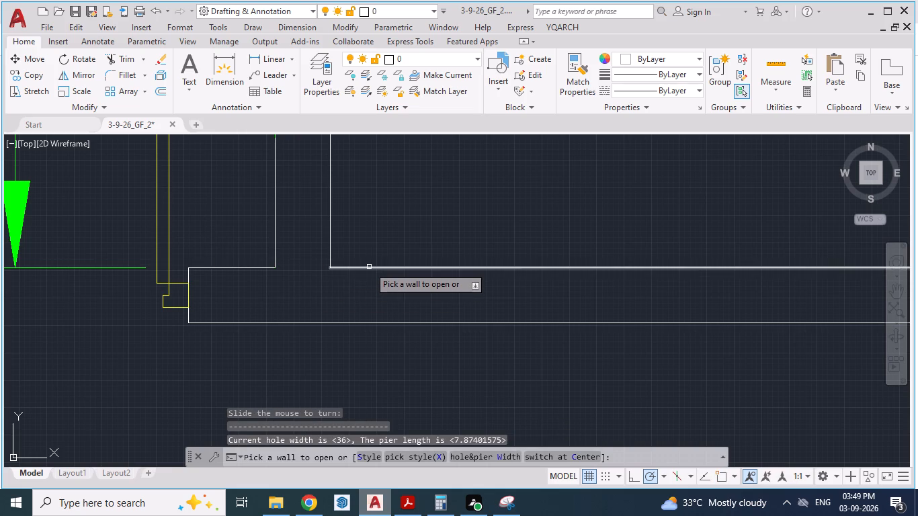
left_click(369, 267)
left_click(374, 220)
Set the door hole width to 30 and open a door in the wall below the staircase, swinging into the toilet.
scroll(392, 337, "down", 3)
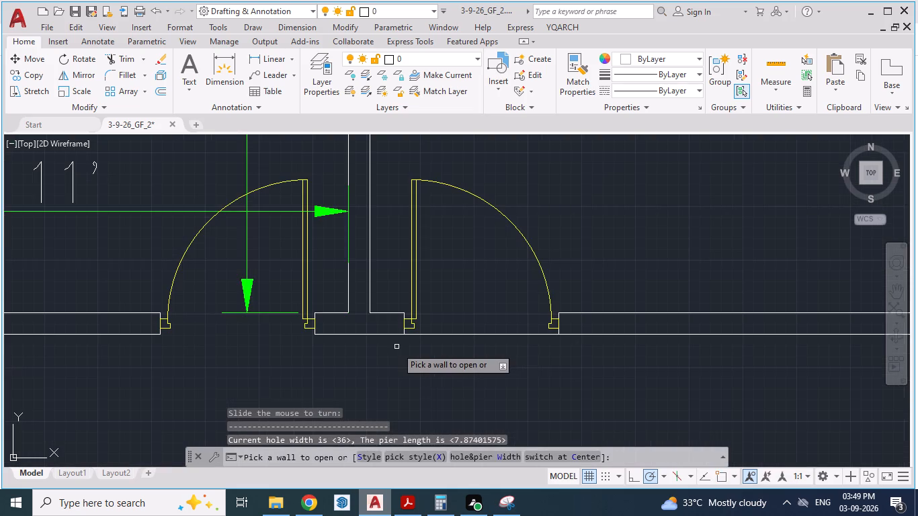
scroll(458, 353, "down", 2)
scroll(468, 299, "down", 2)
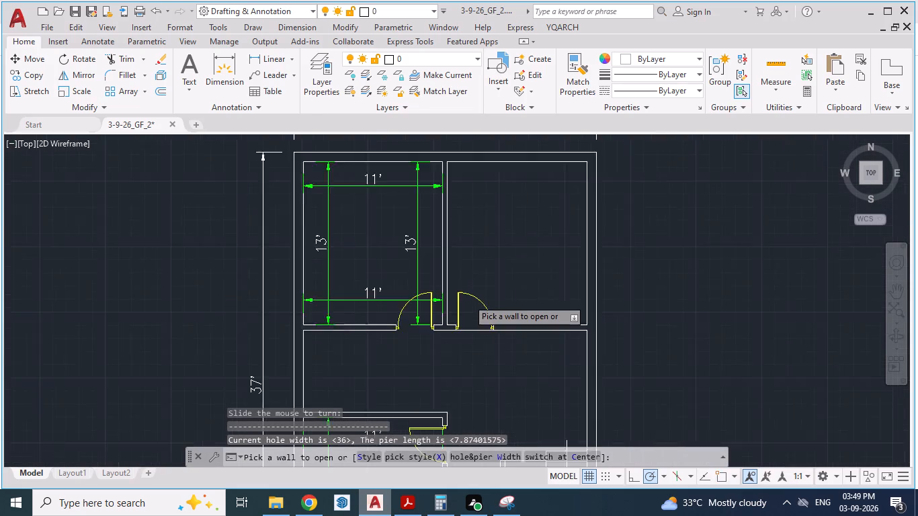
left_click(474, 454)
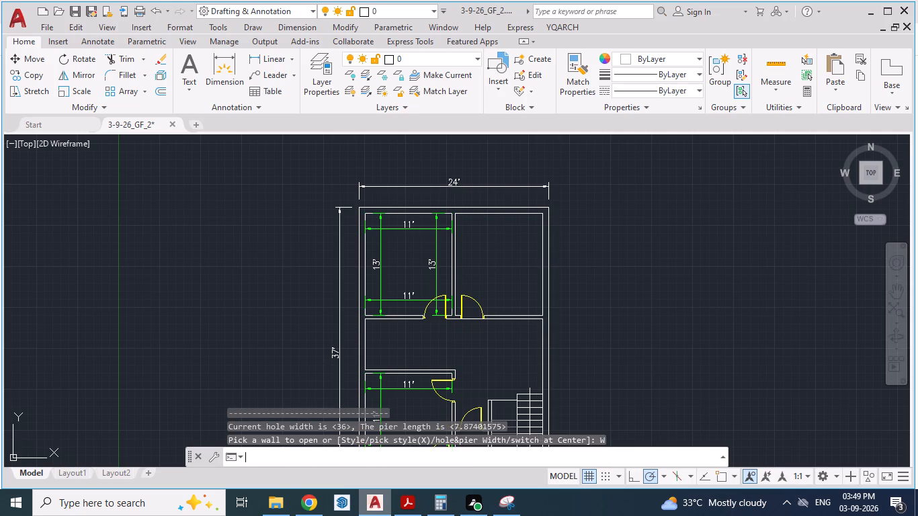
left_click_drag(441, 312, 362, 311)
type("30")
key("Return")
left_click(423, 379)
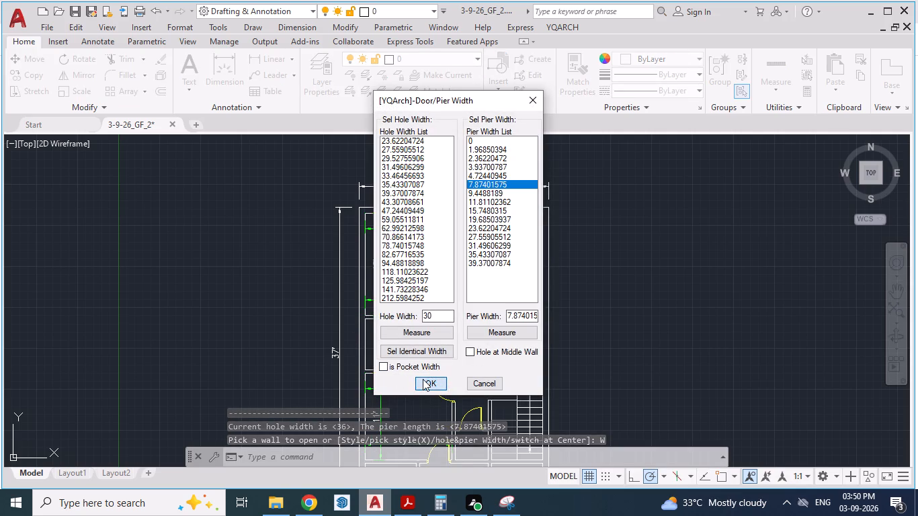
scroll(200, 304, "down", 2)
scroll(278, 347, "up", 3)
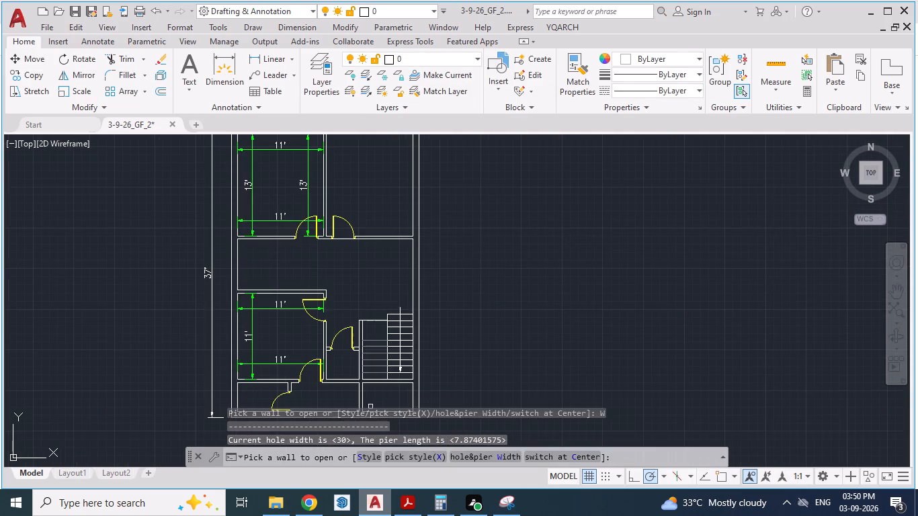
scroll(376, 388, "up", 4)
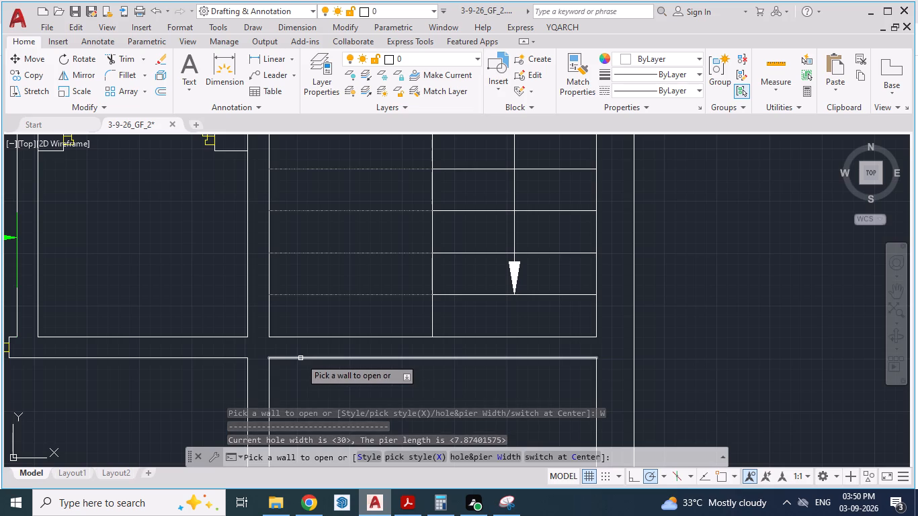
left_click(300, 358)
left_click(298, 336)
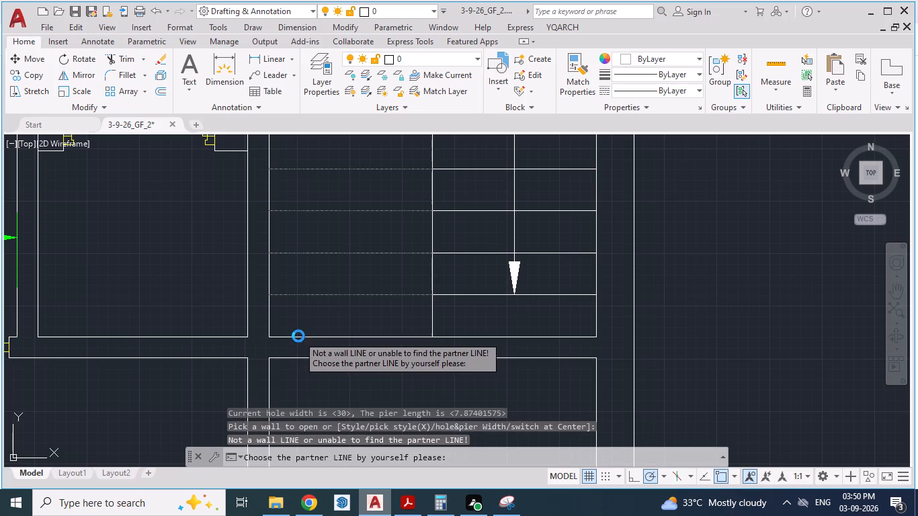
left_click(308, 382)
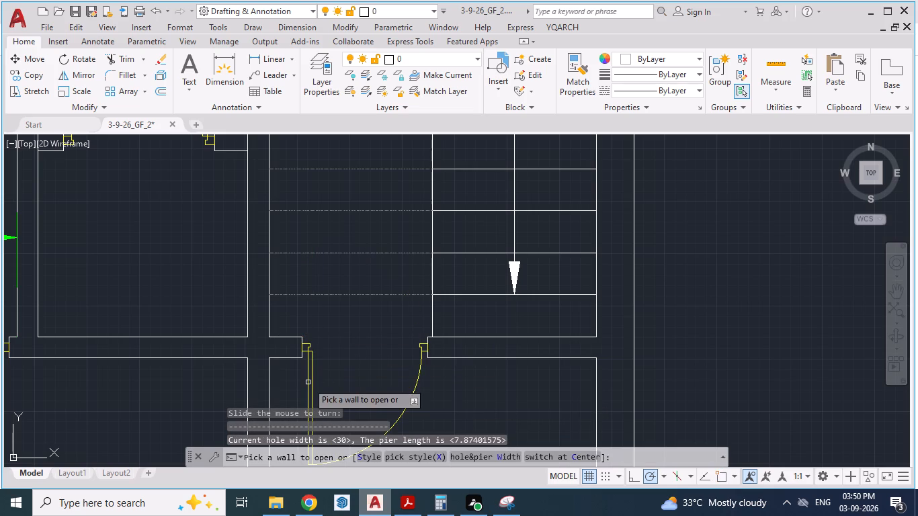
scroll(355, 359, "down", 4)
key("Escape")
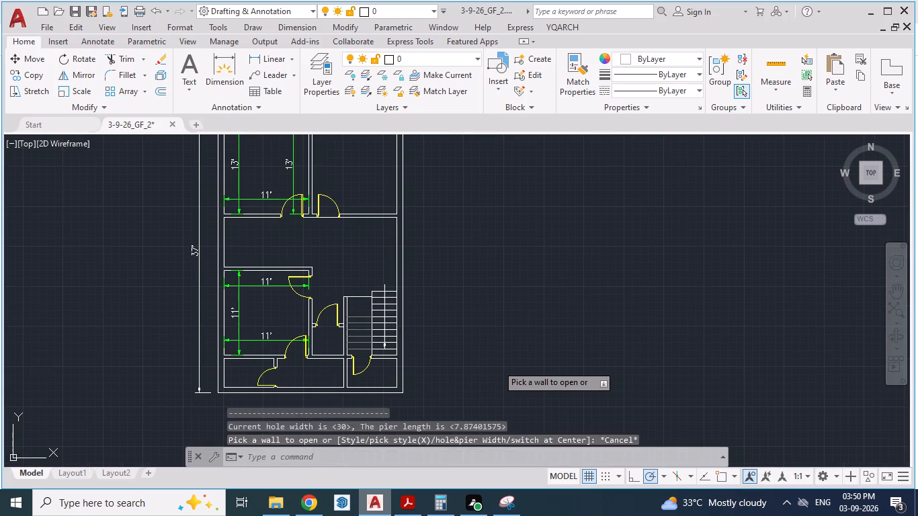
Save the drawing.
key("ctrl+s")
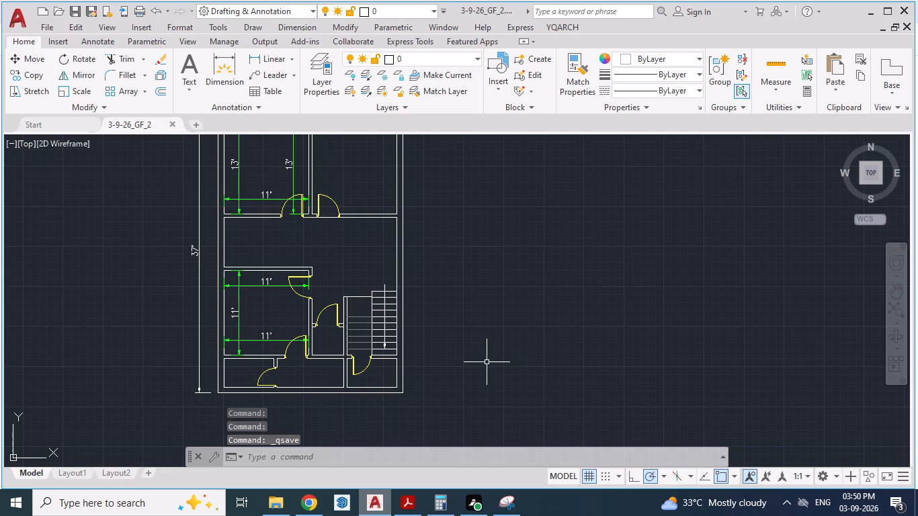
Delete the duplicate 13' dimension near the partition and the lower 11' dimension in the 11' x 13' bedroom.
scroll(487, 364, "down", 1)
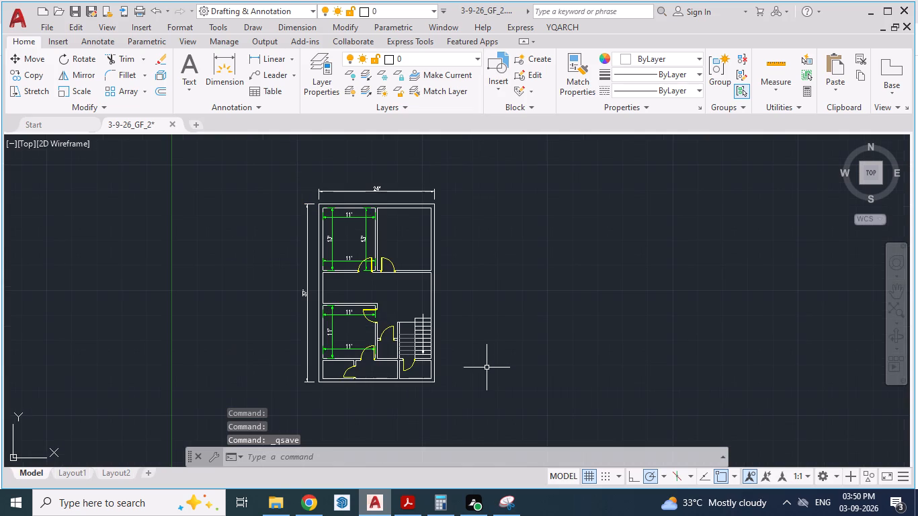
scroll(409, 228, "up", 2)
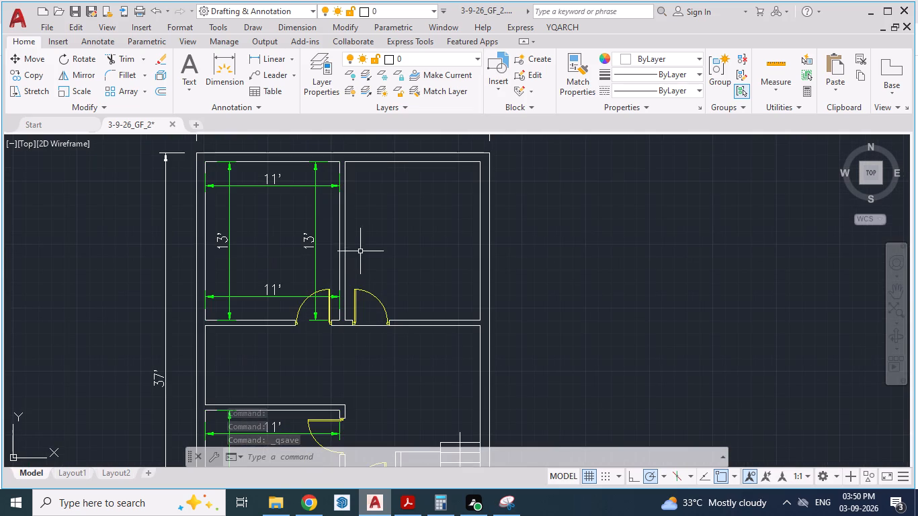
left_click(309, 243)
left_click(331, 243)
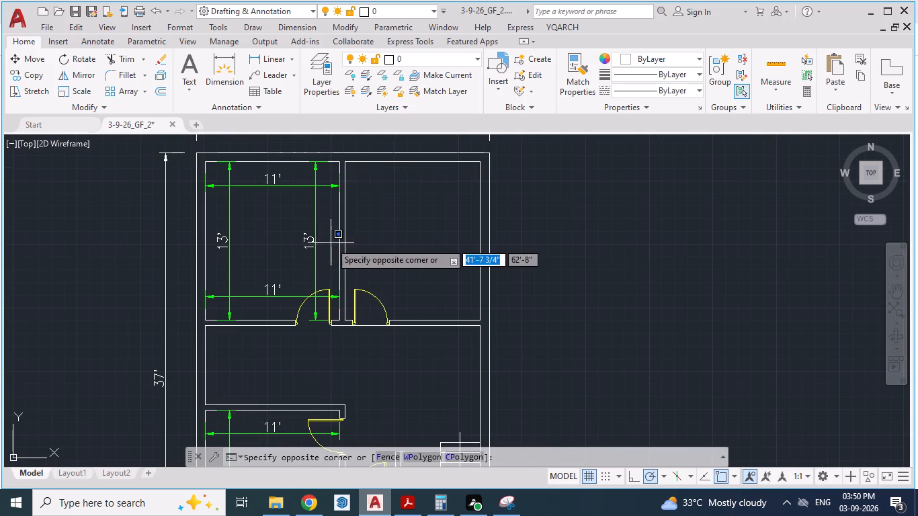
left_click(292, 246)
left_click(322, 225)
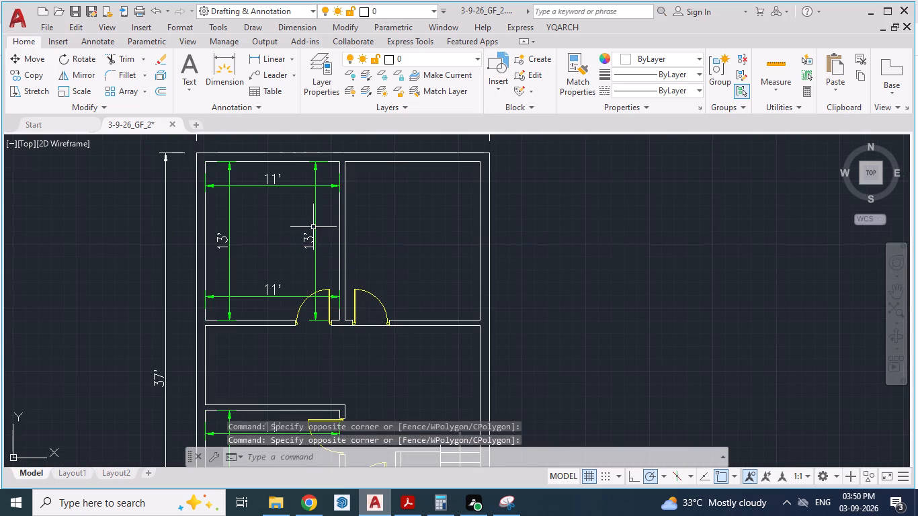
left_click(331, 222)
left_click(252, 253)
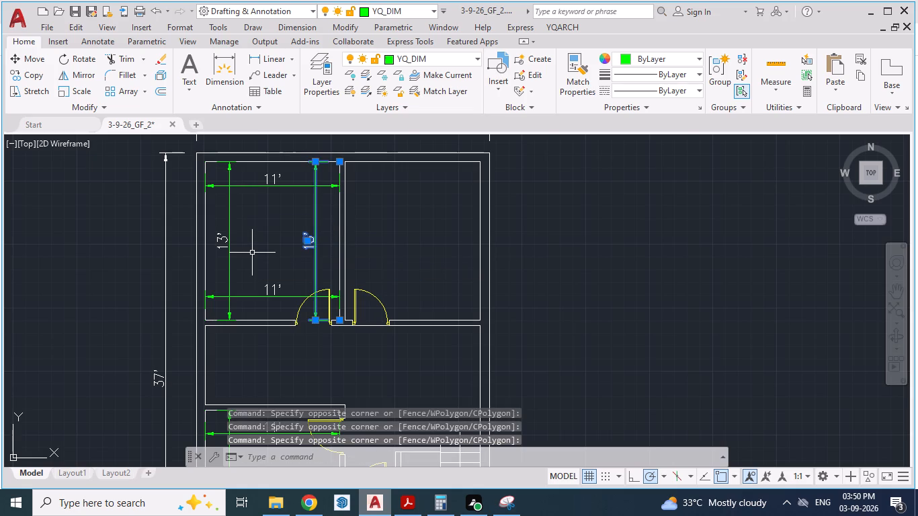
key("Delete")
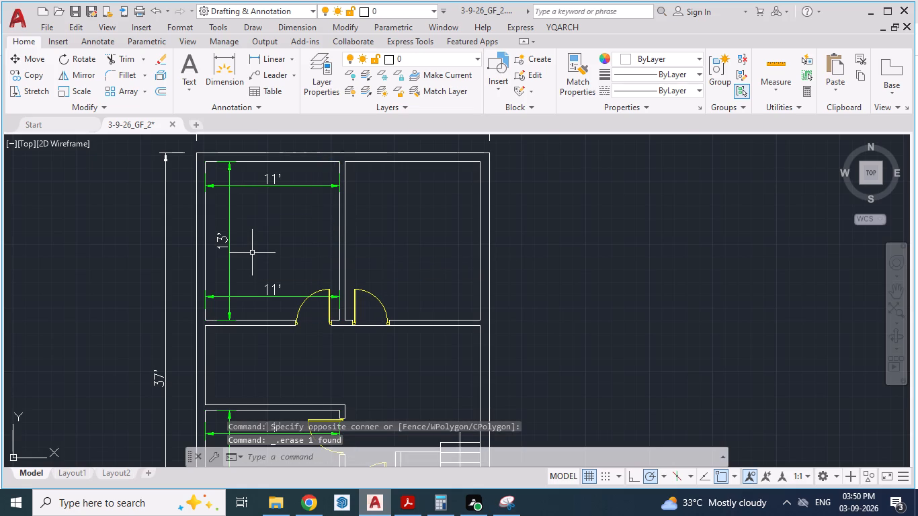
left_click(257, 263)
left_click(261, 304)
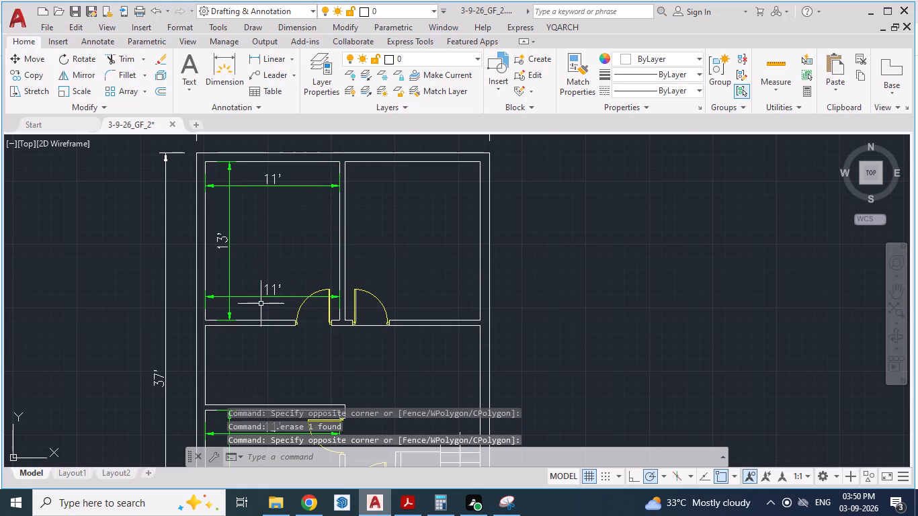
left_click(290, 267)
left_click(245, 299)
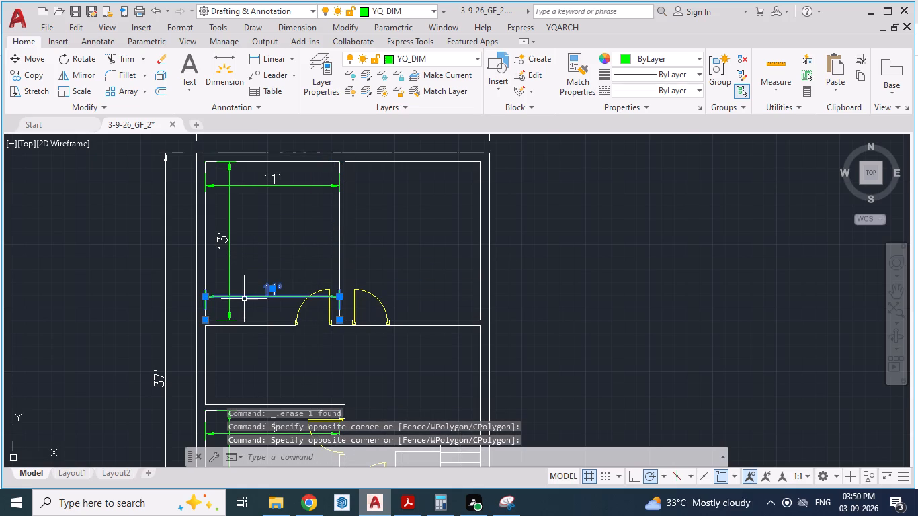
key("Delete")
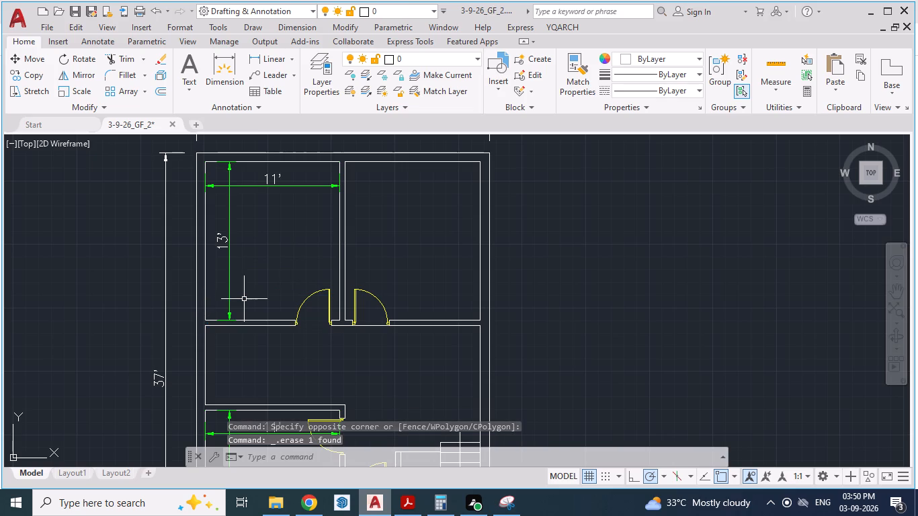
Examine the ground floor plan in the PDF from the porch and toilets up to the bedrooms, and return to the drawing.
key("alt+Tab")
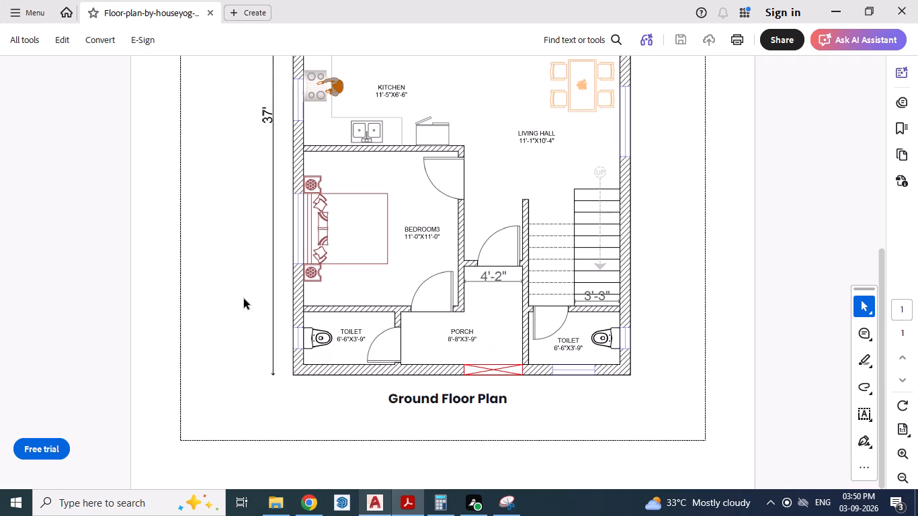
left_click_drag(450, 329, 481, 351)
left_click(481, 351)
scroll(483, 383, "down", 2)
left_click(437, 354)
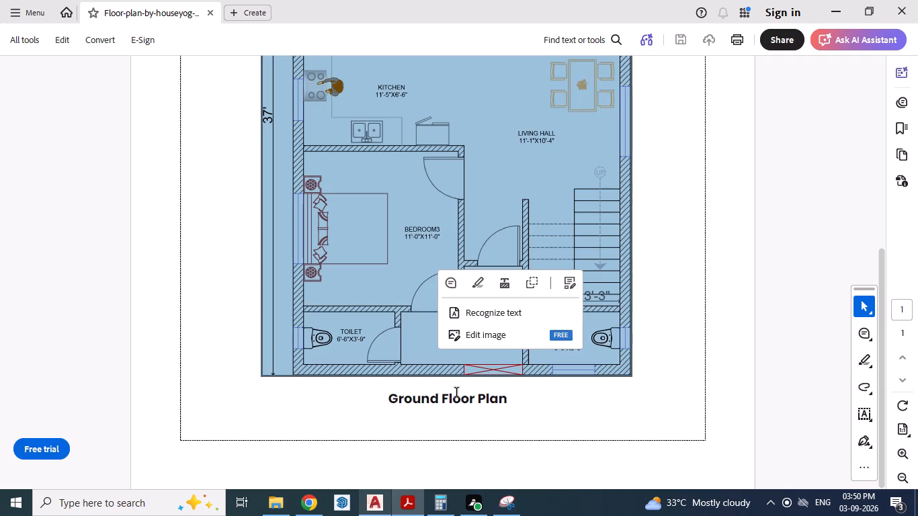
left_click(629, 453)
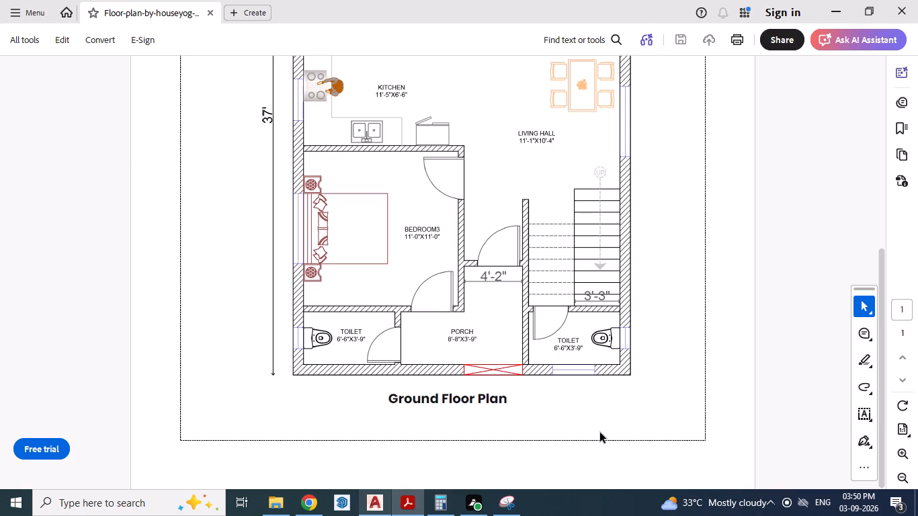
scroll(600, 433, "up", 1)
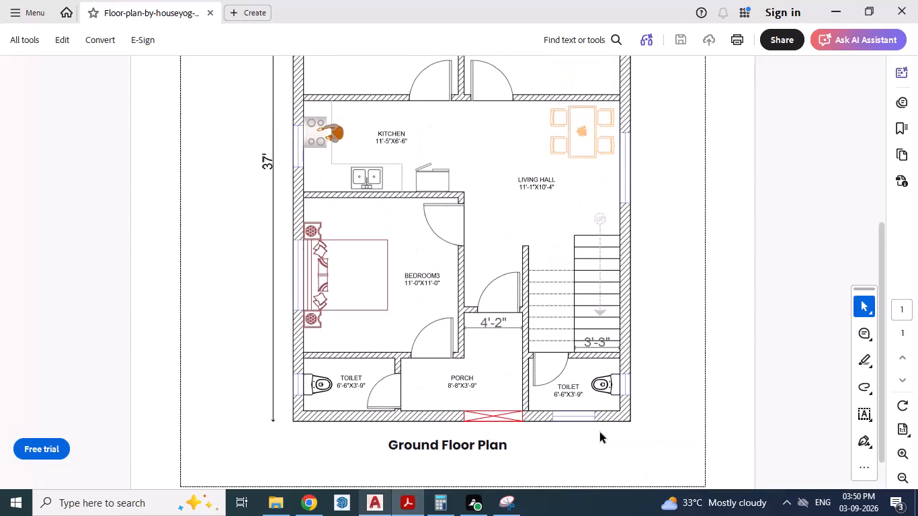
scroll(600, 433, "up", 6)
scroll(600, 433, "down", 1)
key("alt+Tab")
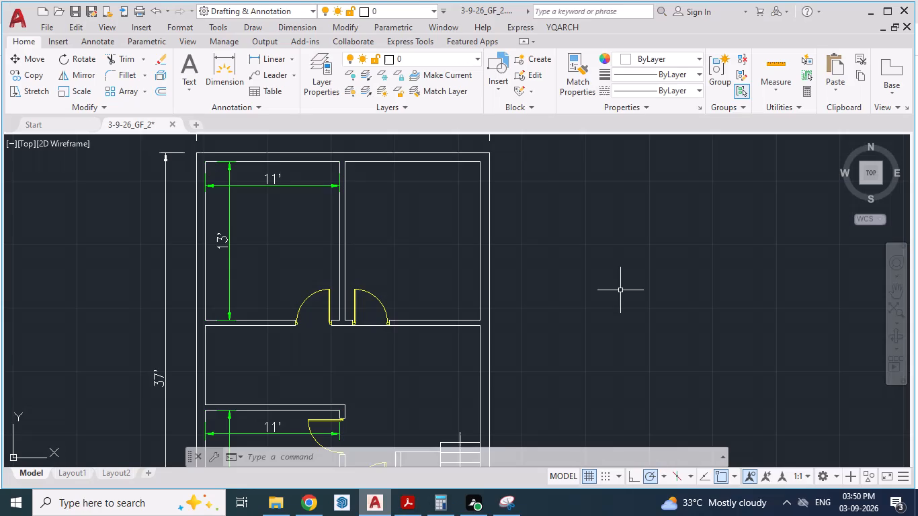
scroll(531, 196, "down", 1)
key("Escape")
key("Escape")
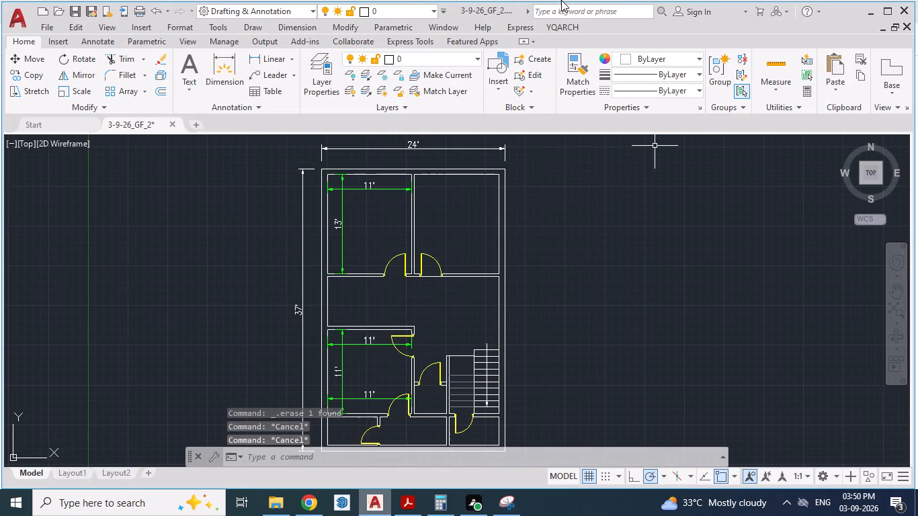
Set the window hole width to 48 and open a mid-wall window in the outer side wall of each of the two upper bedrooms.
left_click(574, 30)
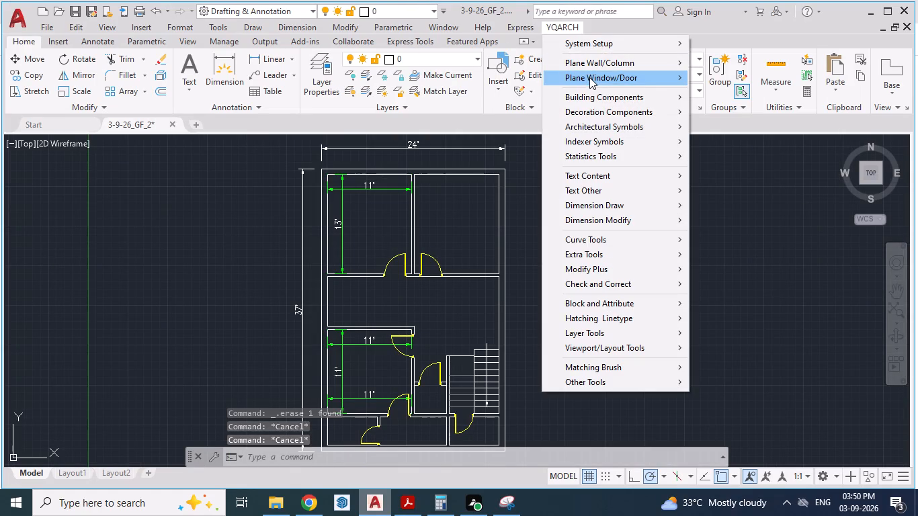
left_click(589, 78)
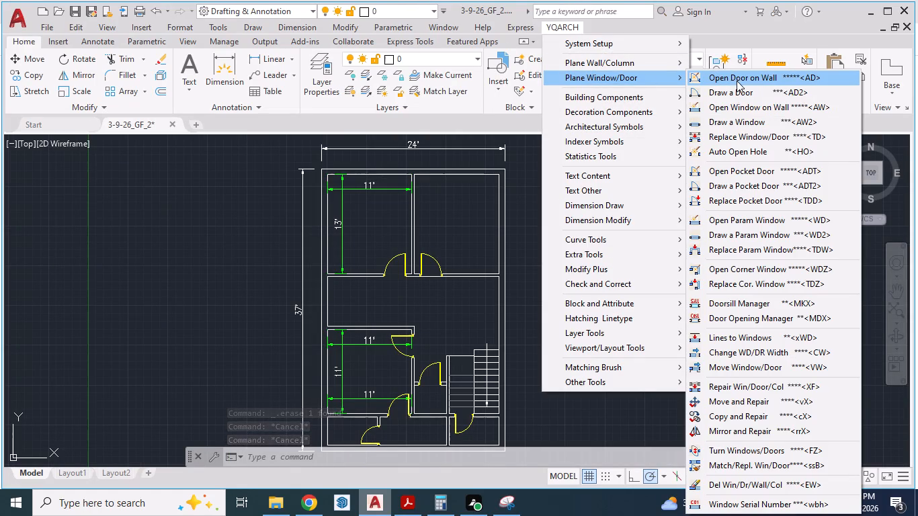
left_click(741, 105)
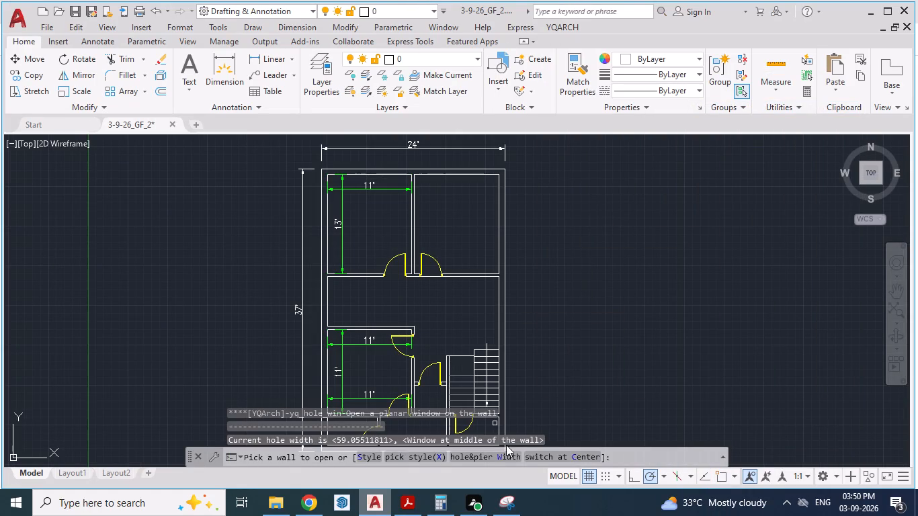
left_click(497, 455)
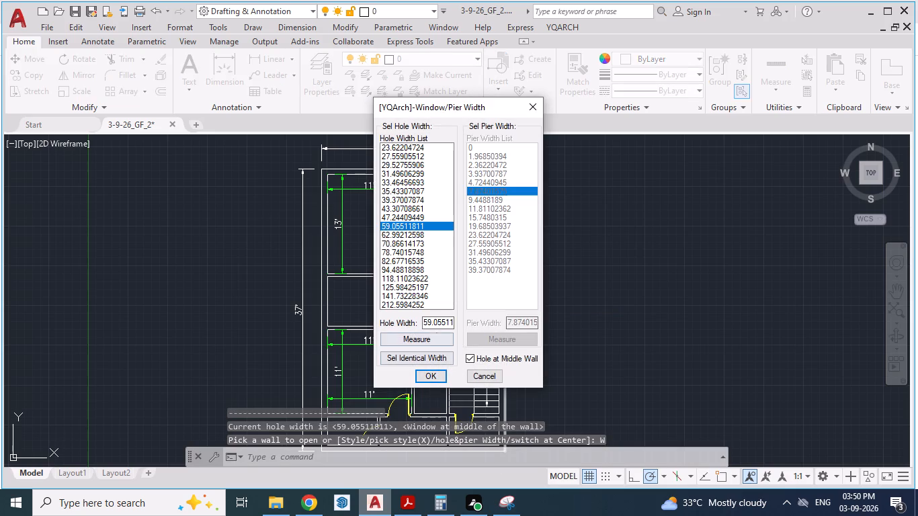
left_click_drag(423, 322, 567, 322)
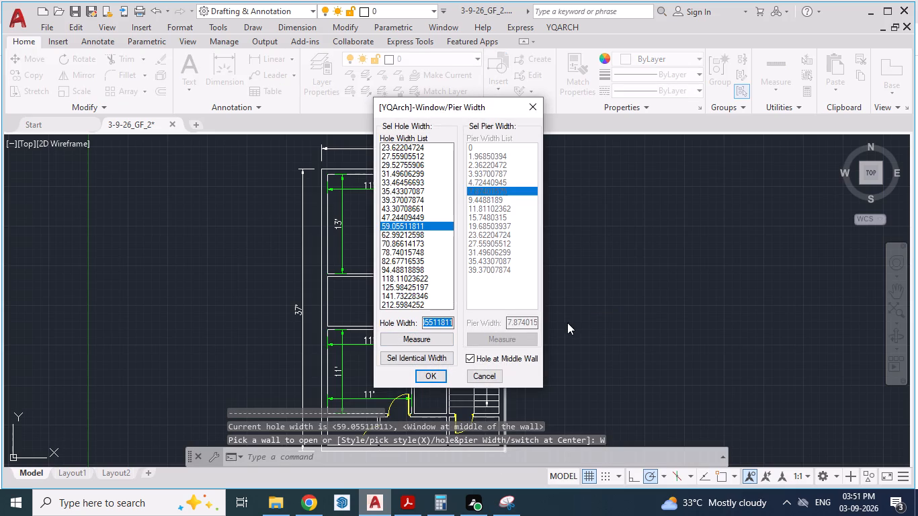
type("48")
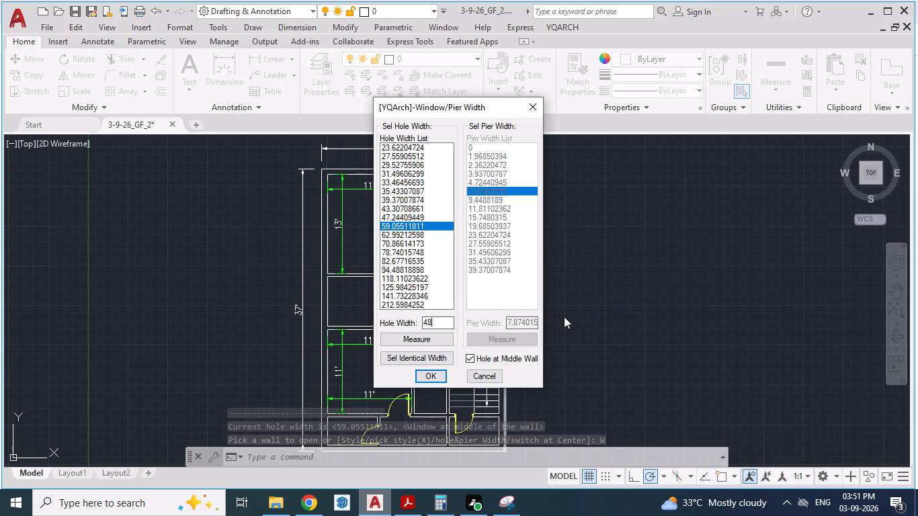
left_click(431, 377)
scroll(346, 196, "up", 2)
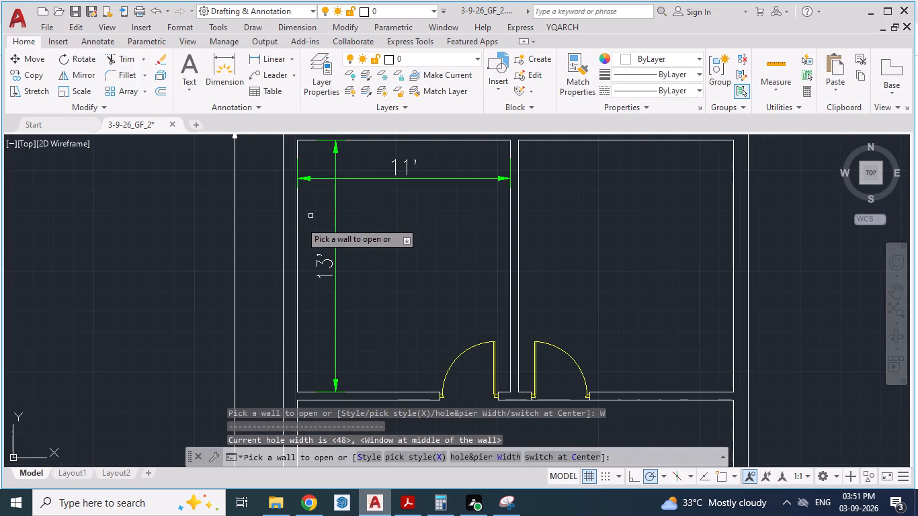
left_click(298, 234)
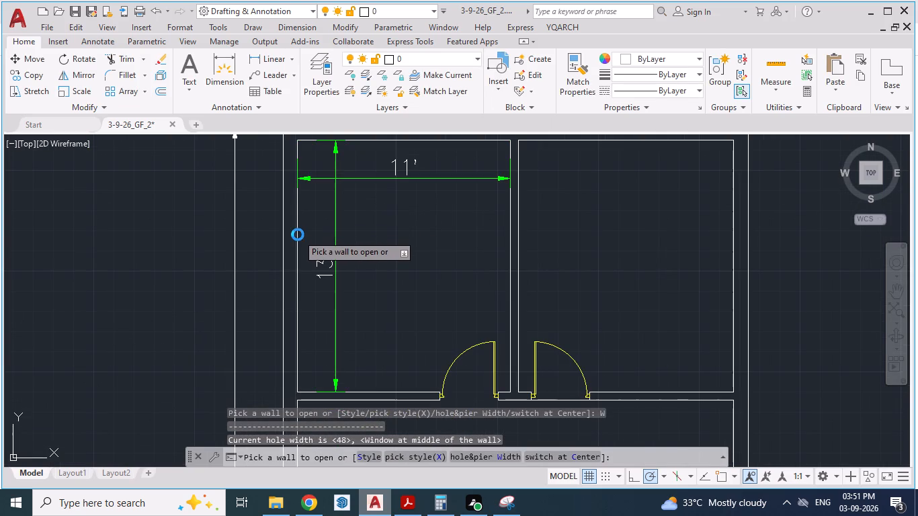
left_click(734, 267)
Check the window positions in the PDF and open a window in the outer side wall of the 11' x 11' bedroom.
scroll(638, 245, "down", 2)
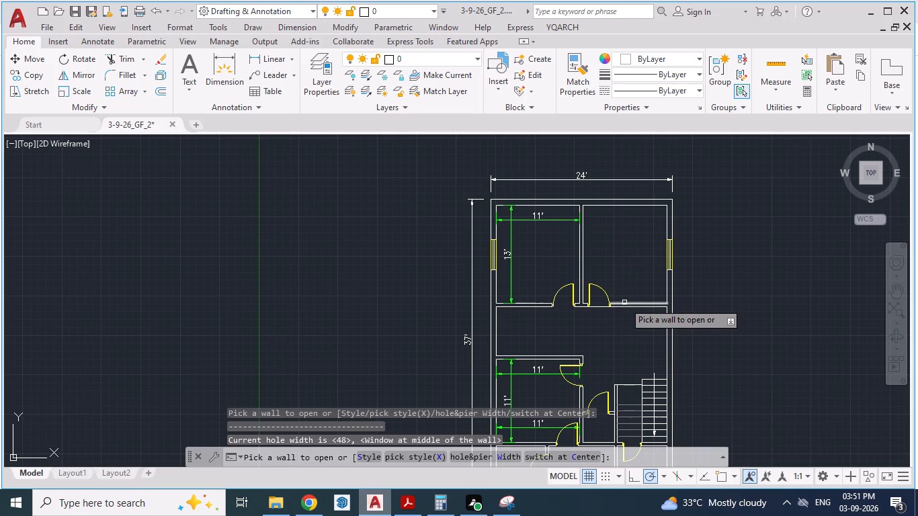
key("alt+Tab")
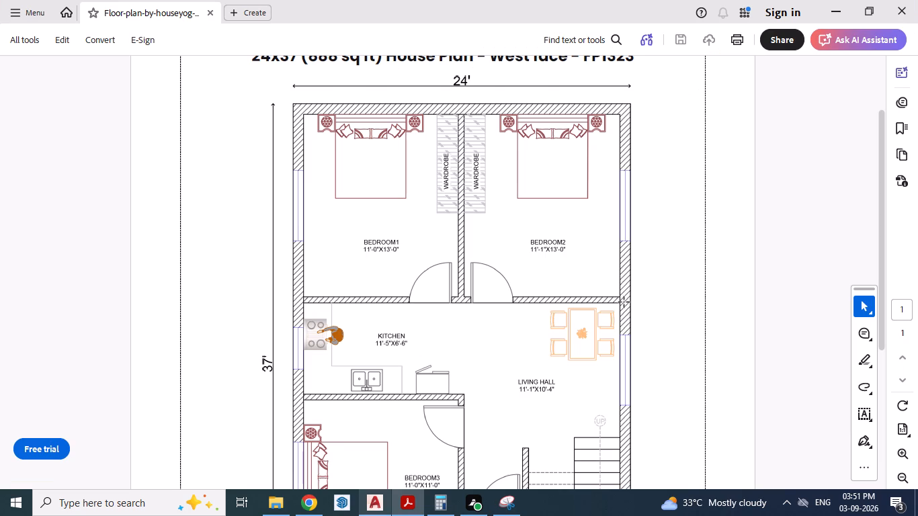
scroll(624, 302, "down", 4)
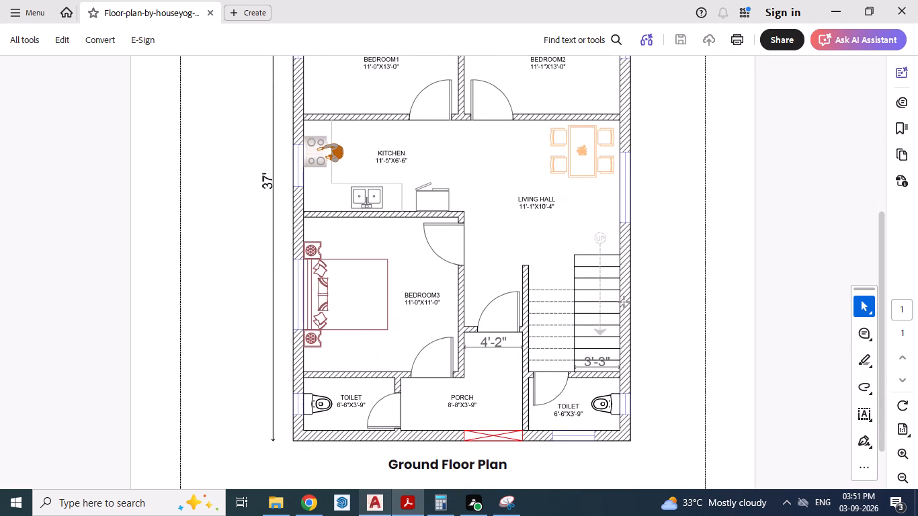
key("alt+Tab")
scroll(495, 270, "down", 1)
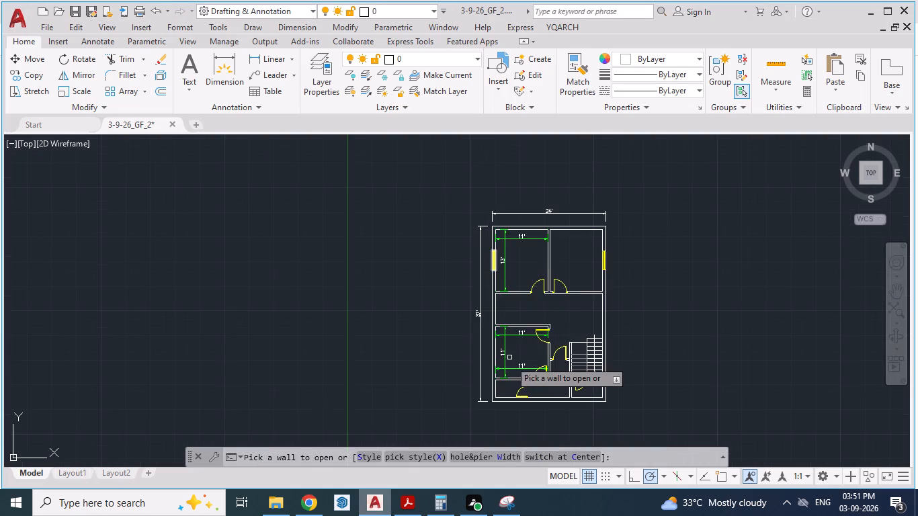
scroll(509, 365, "up", 3)
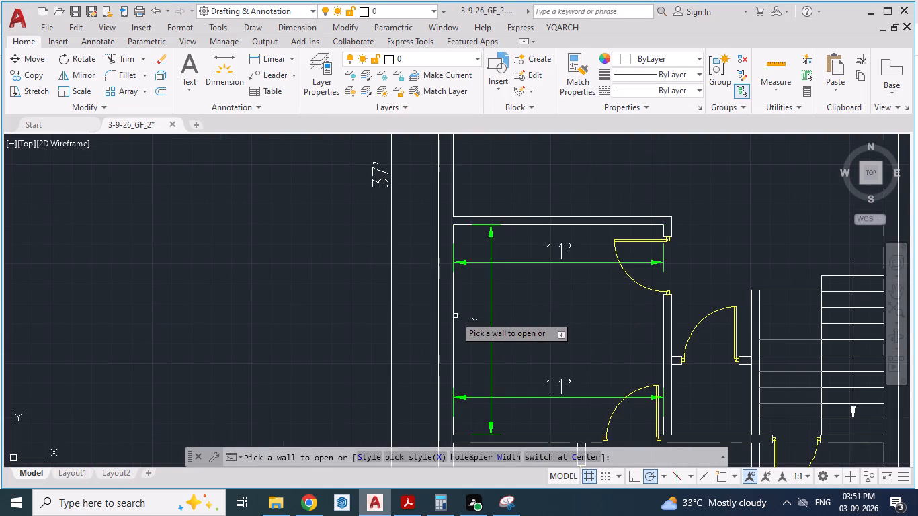
left_click(454, 316)
Recheck the PDF and open a window in the living hall's outer side wall, above the staircase.
key("alt+Tab")
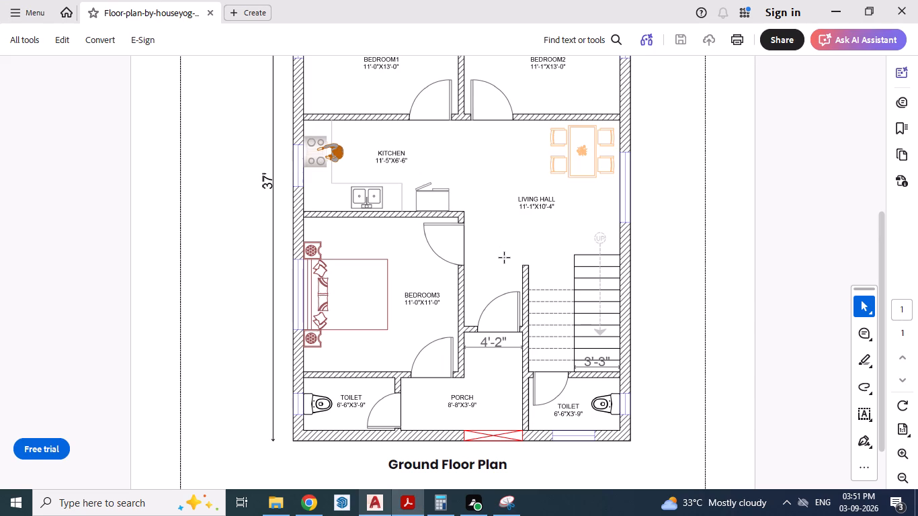
scroll(505, 264, "up", 1)
key("alt+Tab")
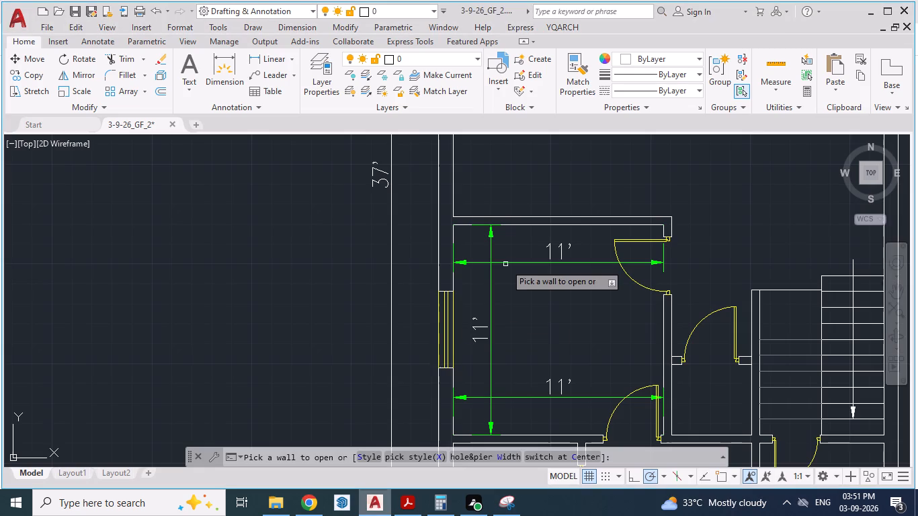
scroll(605, 312, "down", 2)
scroll(735, 249, "up", 2)
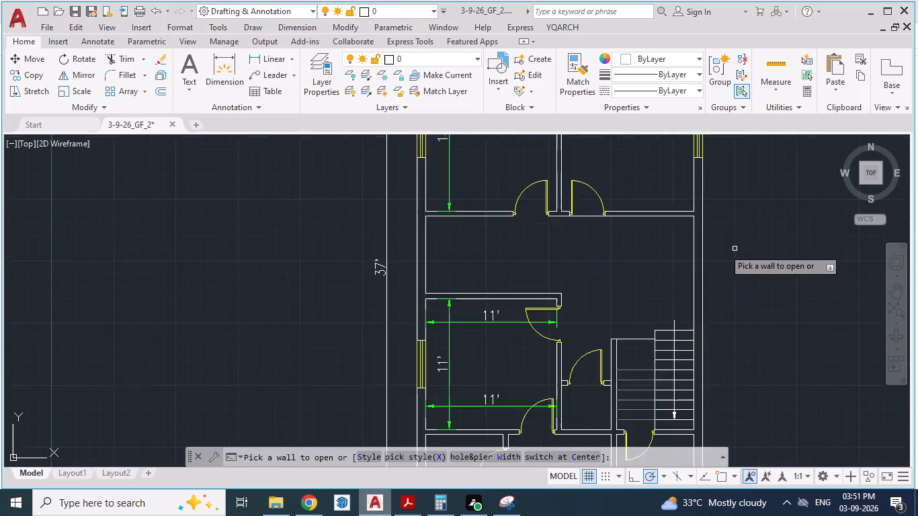
left_click(673, 244)
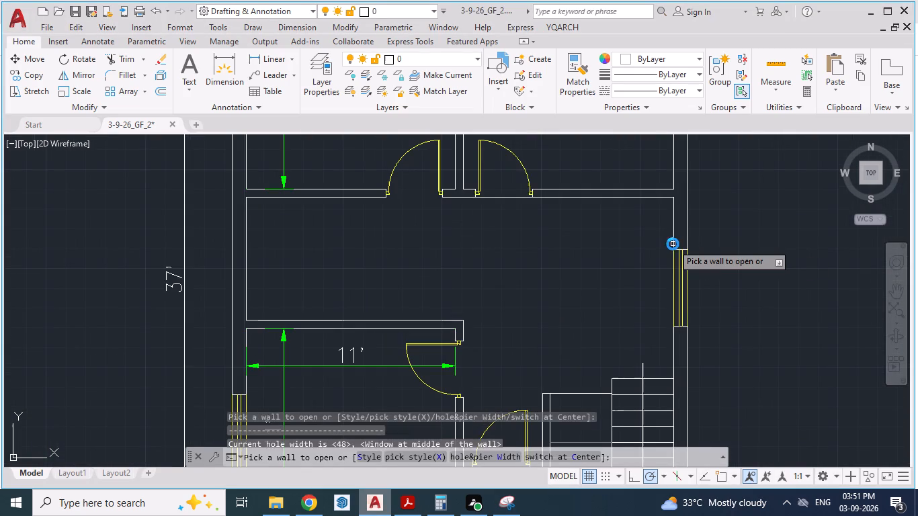
Check the toilet windows in the PDF, set the hole width to 24, and open a window in each toilet's outer side wall.
scroll(562, 290, "down", 1)
key("alt+Tab")
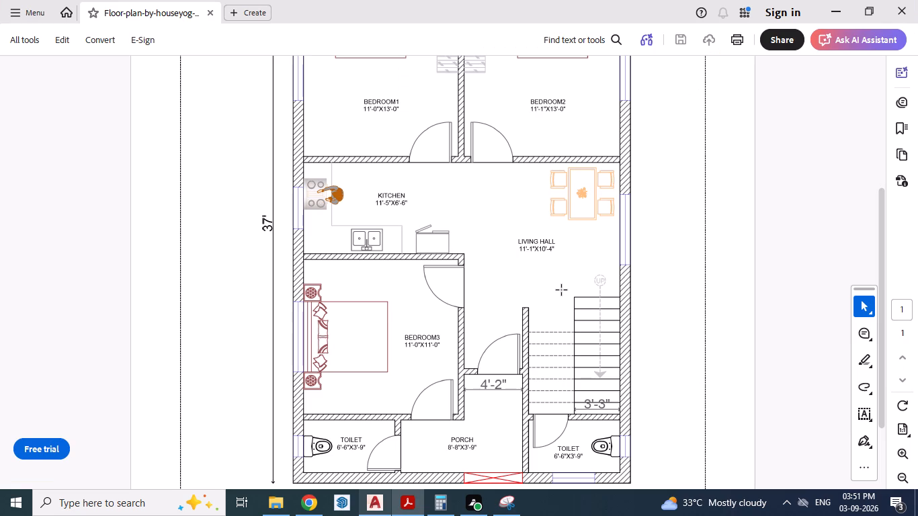
key("alt+Tab")
scroll(562, 290, "down", 1)
scroll(591, 378, "up", 1)
key("alt+Tab")
scroll(578, 329, "down", 1)
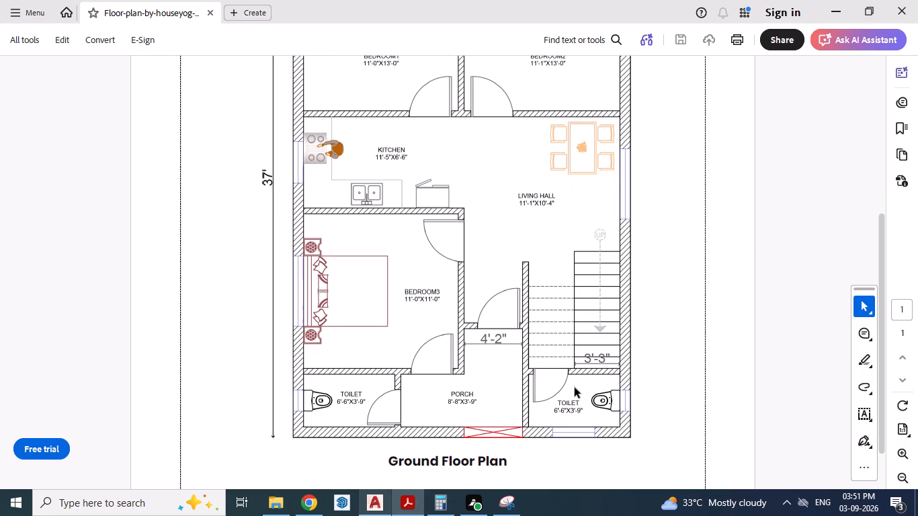
key("alt+Tab")
scroll(567, 324, "down", 2)
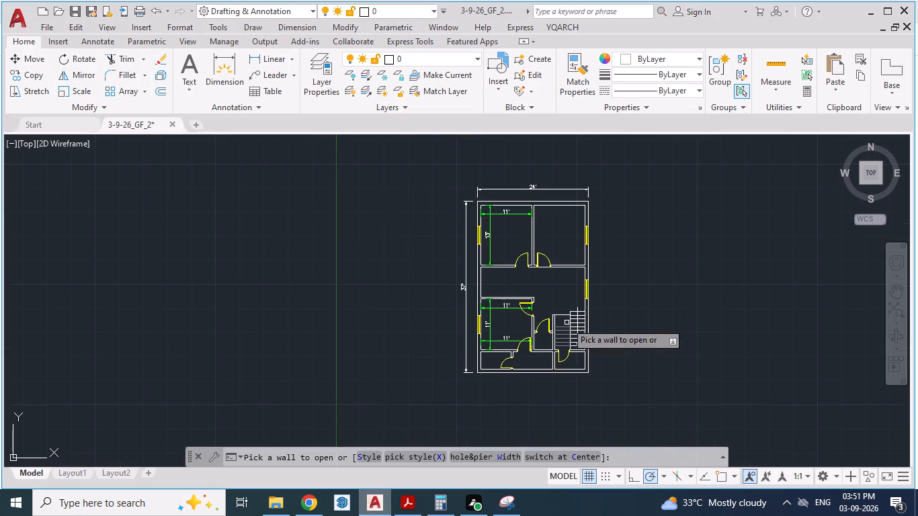
scroll(552, 351, "up", 2)
scroll(577, 403, "up", 1)
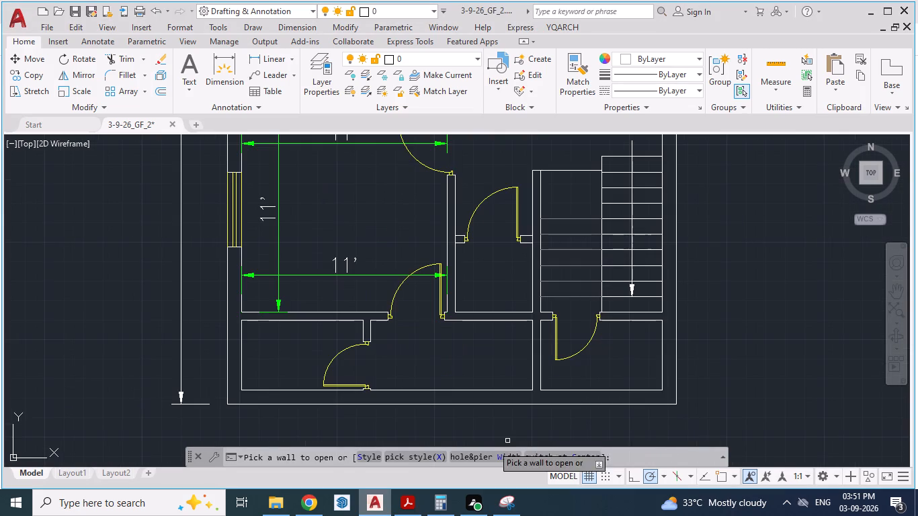
left_click(472, 454)
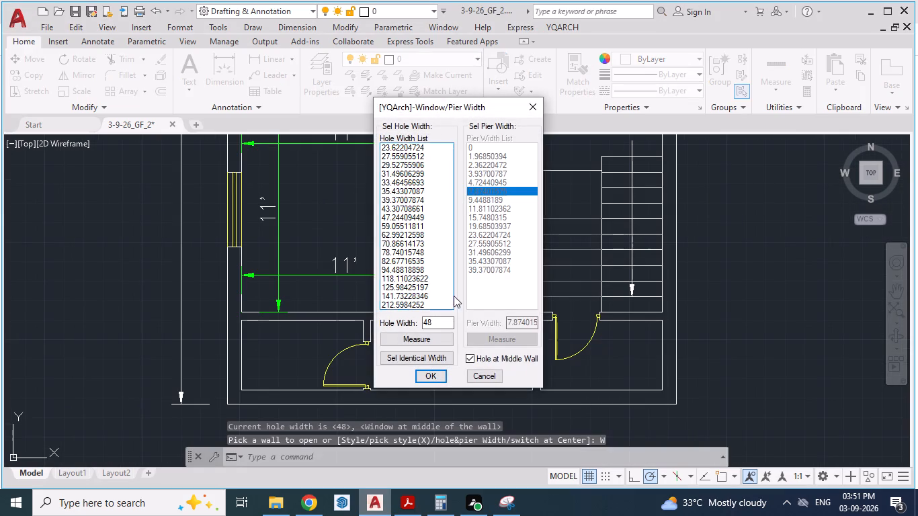
left_click_drag(433, 324, 400, 330)
type("24")
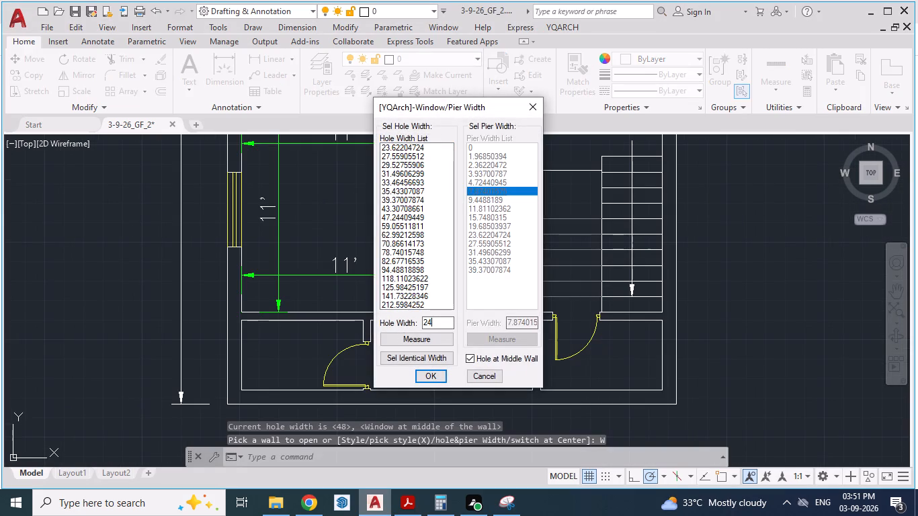
left_click(432, 376)
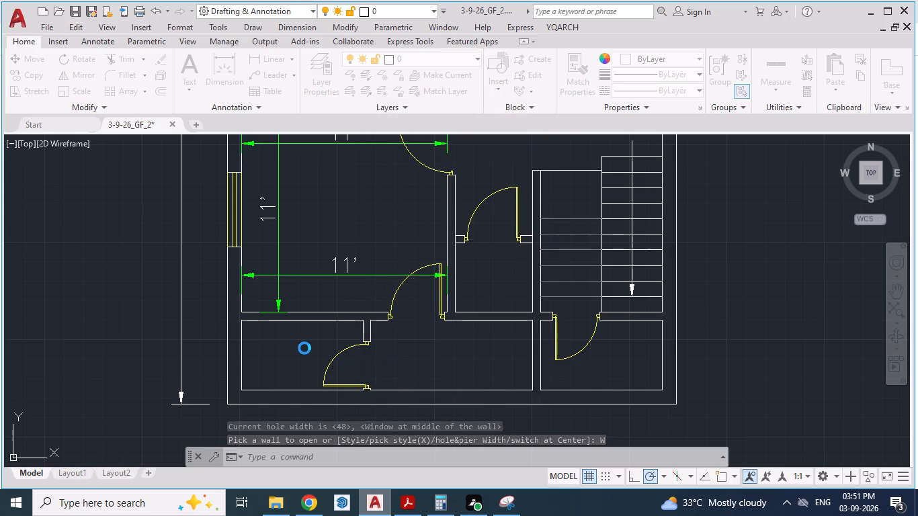
left_click(241, 352)
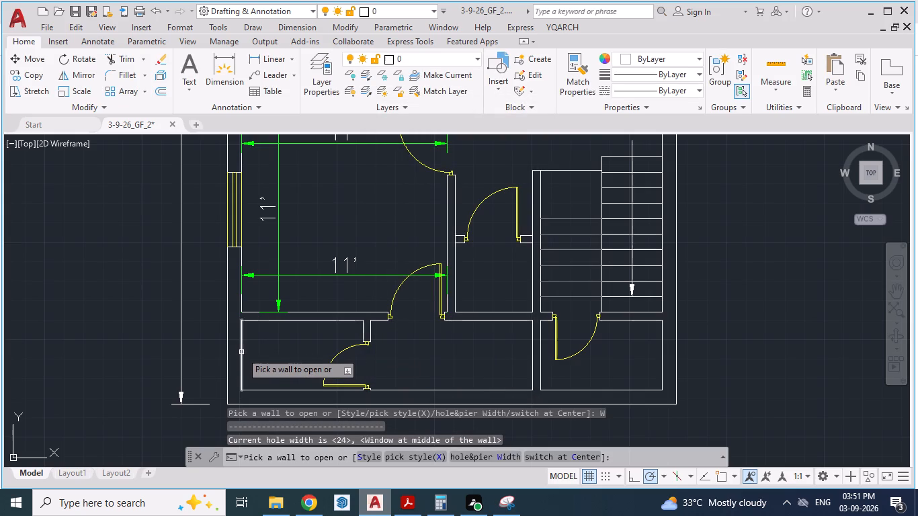
left_click(661, 355)
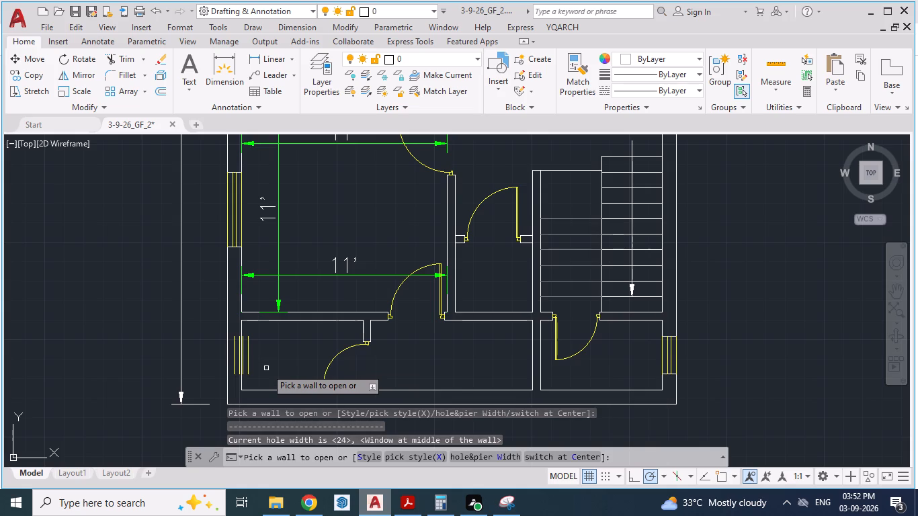
key("Escape")
key("Escape")
Save the drawing.
scroll(261, 361, "up", 1)
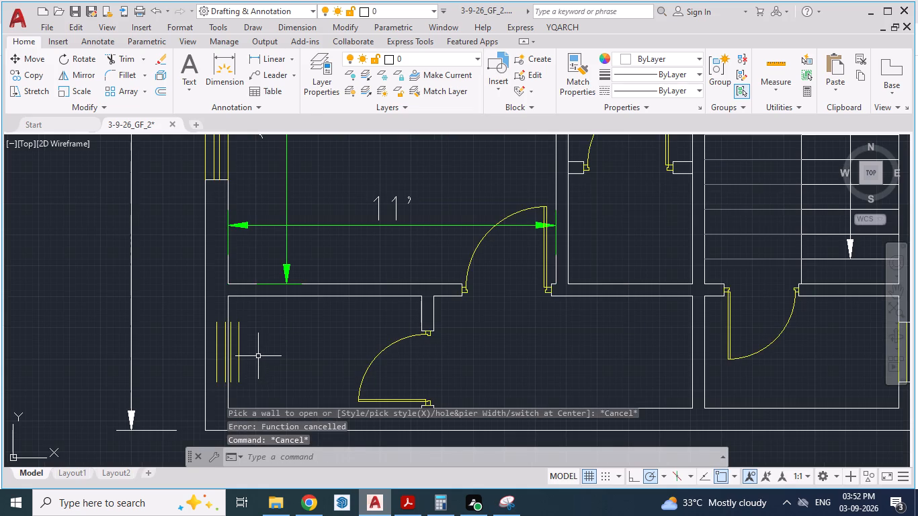
key("ctrl+s")
Delete the misaligned window in the outer side wall of the toilet below the 11' x 11' bedroom.
left_click(257, 356)
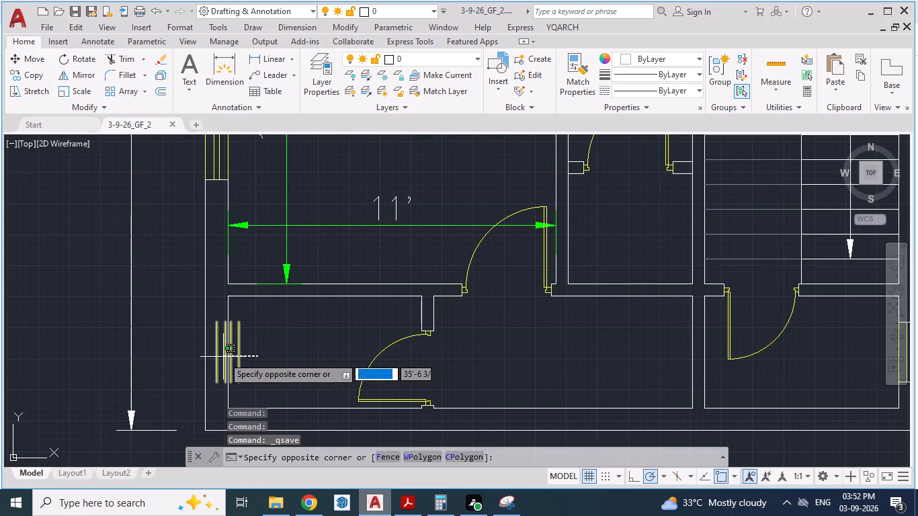
left_click(223, 357)
key("Escape")
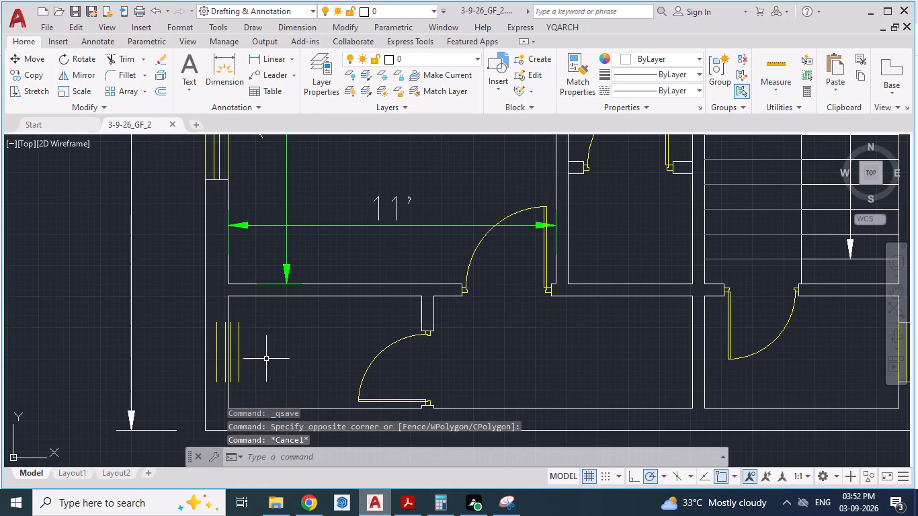
left_click(239, 347)
key("Delete")
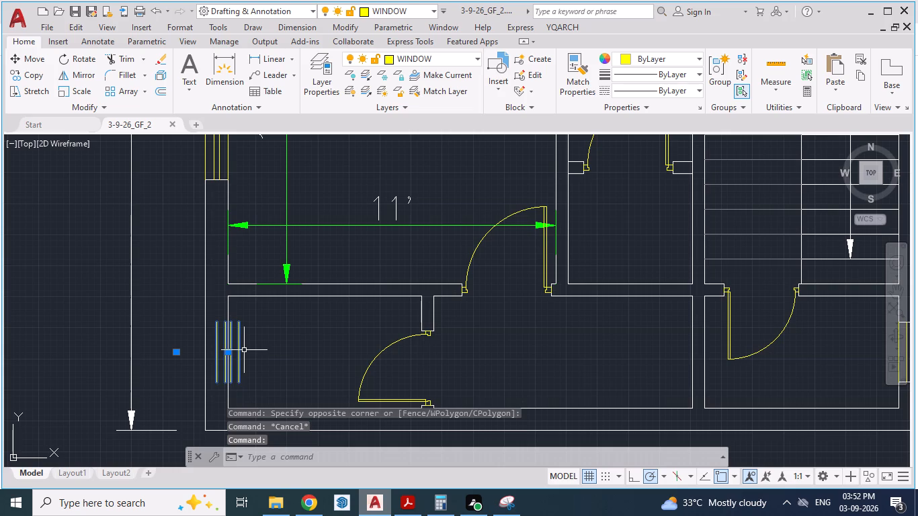
Copy the window from the toilet below the staircase into the outer side wall of the toilet below the 11' x 11' bedroom.
scroll(280, 351, "down", 2)
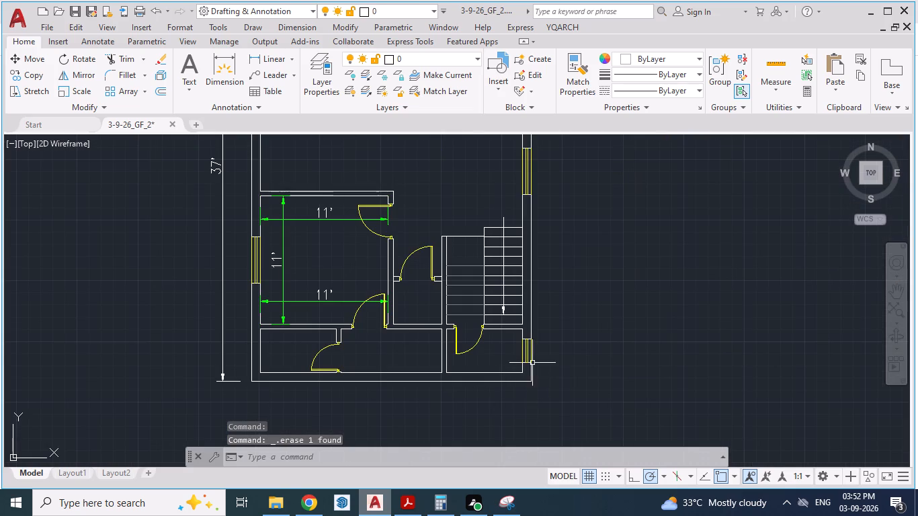
left_click(528, 355)
key("ctrl+c")
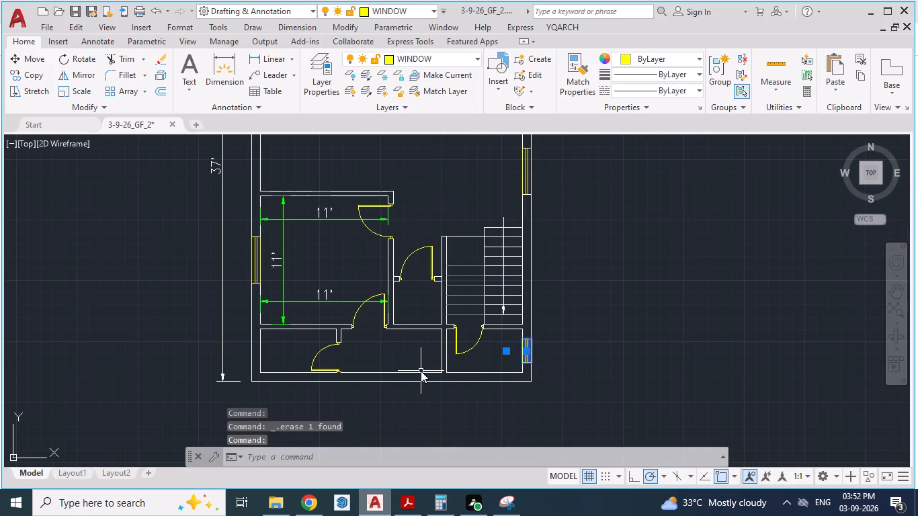
key("ctrl+v")
scroll(258, 345, "up", 3)
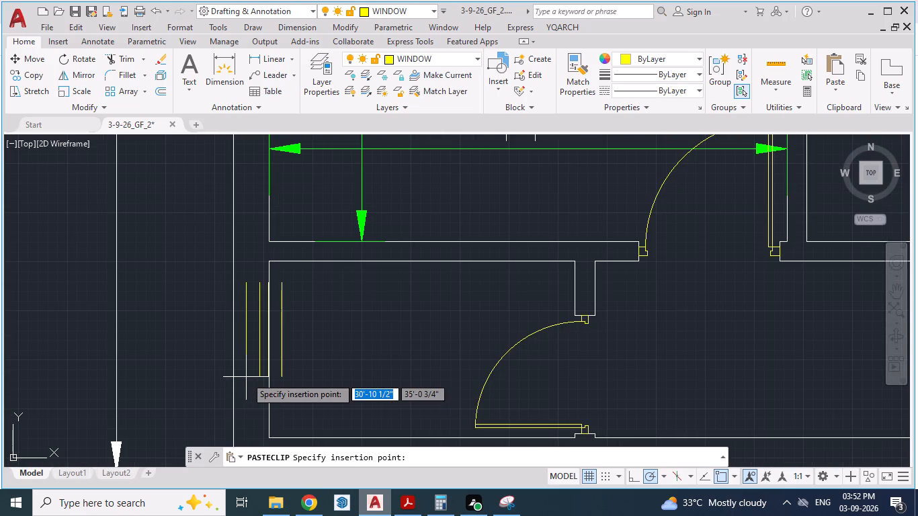
scroll(234, 386, "up", 2)
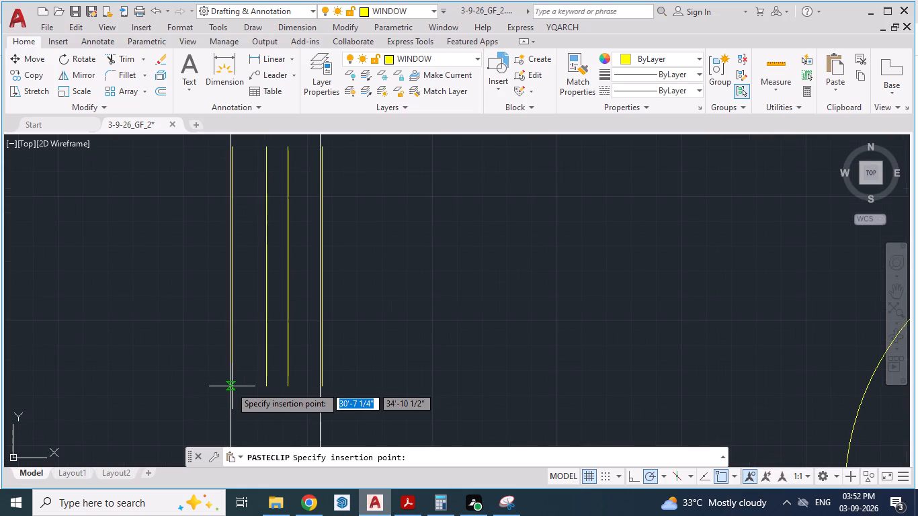
scroll(230, 386, "up", 2)
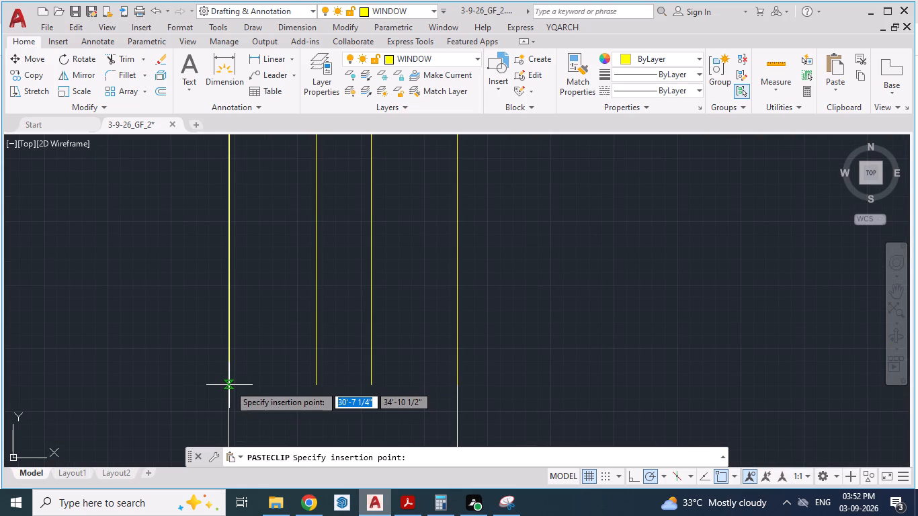
left_click(228, 385)
Draw a line across the outer wall to close the upper end of the copied toilet window.
scroll(309, 390, "down", 2)
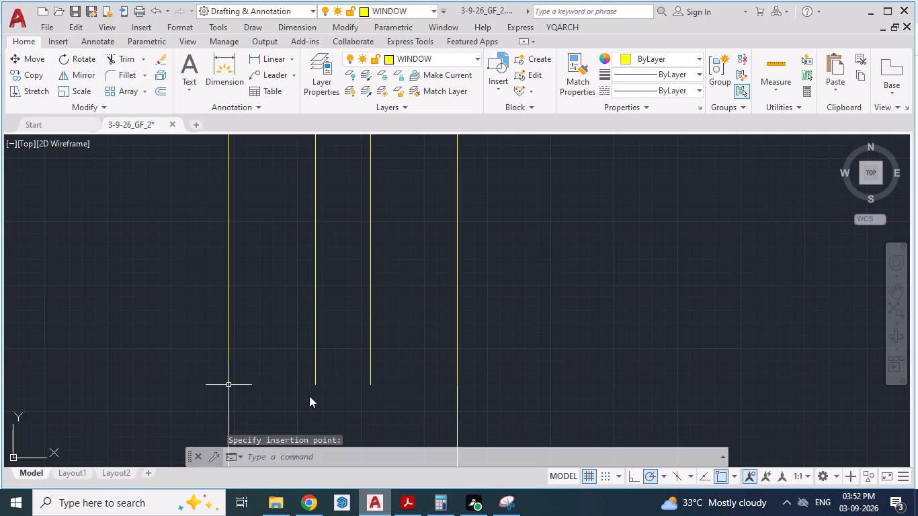
scroll(309, 396, "down", 2)
scroll(324, 225, "up", 2)
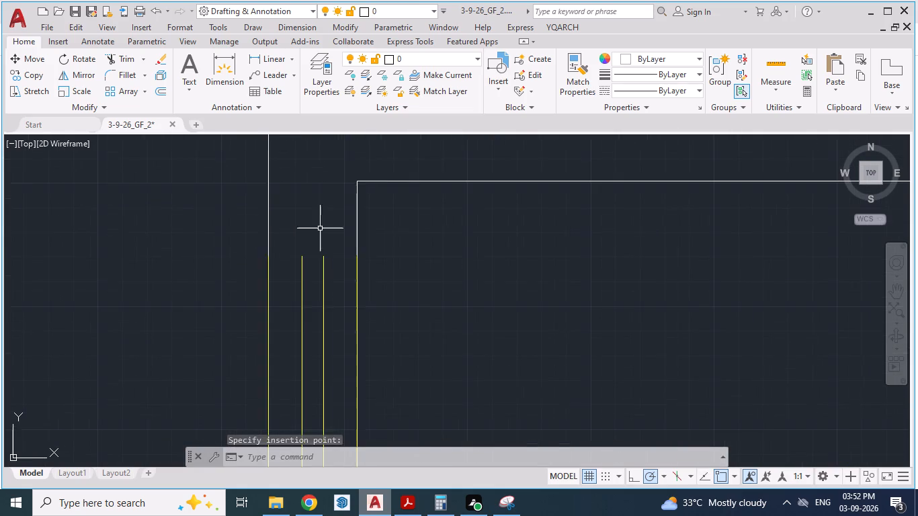
key("l")
key("Return")
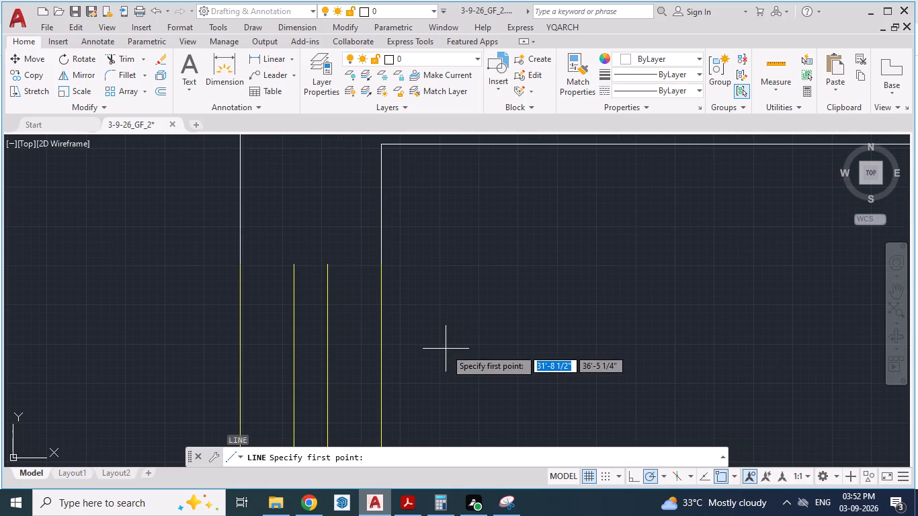
left_click(239, 263)
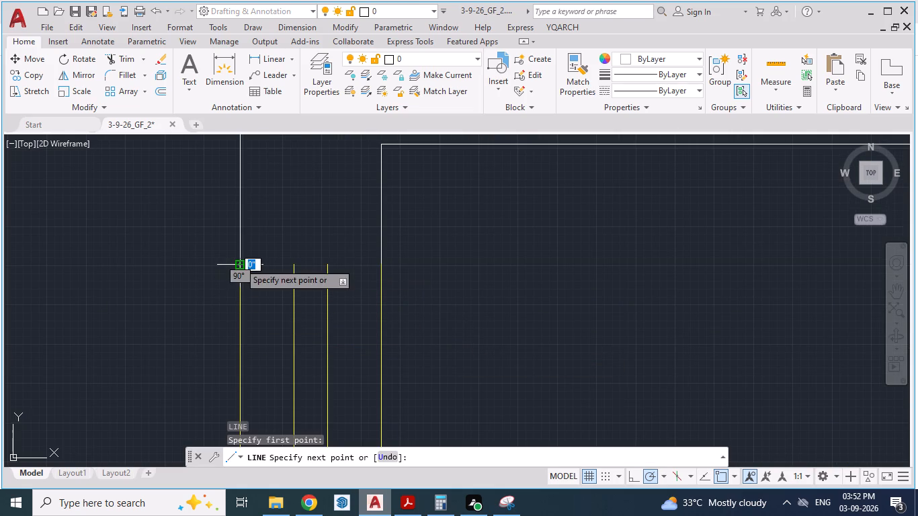
left_click(383, 266)
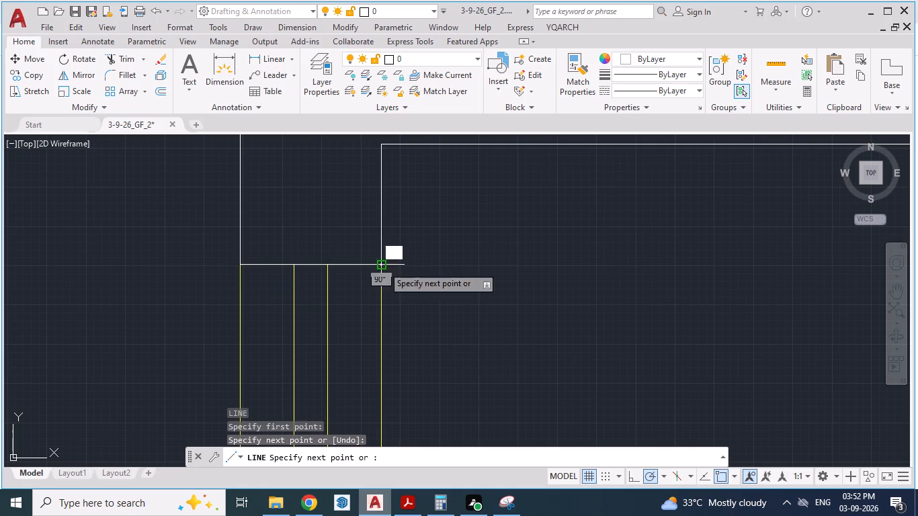
key("Return")
Offset the window's upper closing line 2' downward to close the lower end of the toilet window.
scroll(249, 247, "down", 1)
scroll(312, 261, "down", 2)
scroll(307, 369, "up", 1)
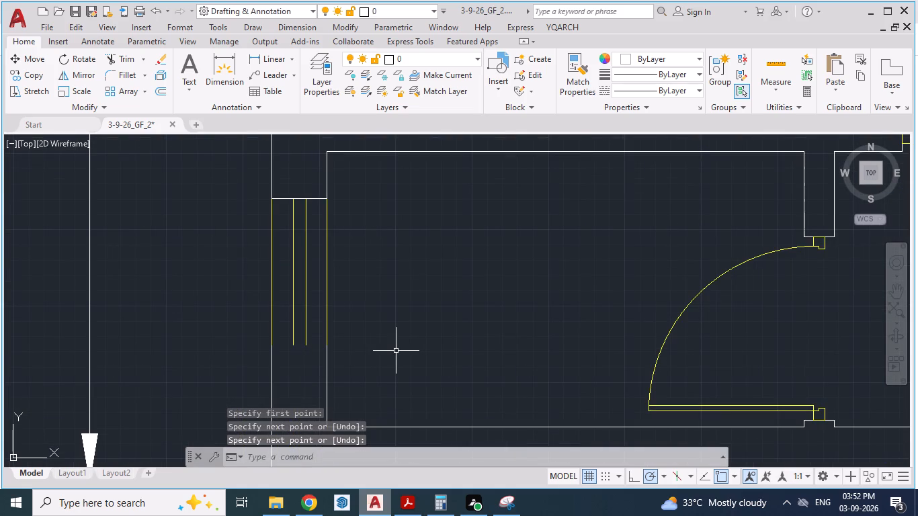
key("o")
key("Return")
type("2'")
key("Return")
scroll(385, 339, "up", 1)
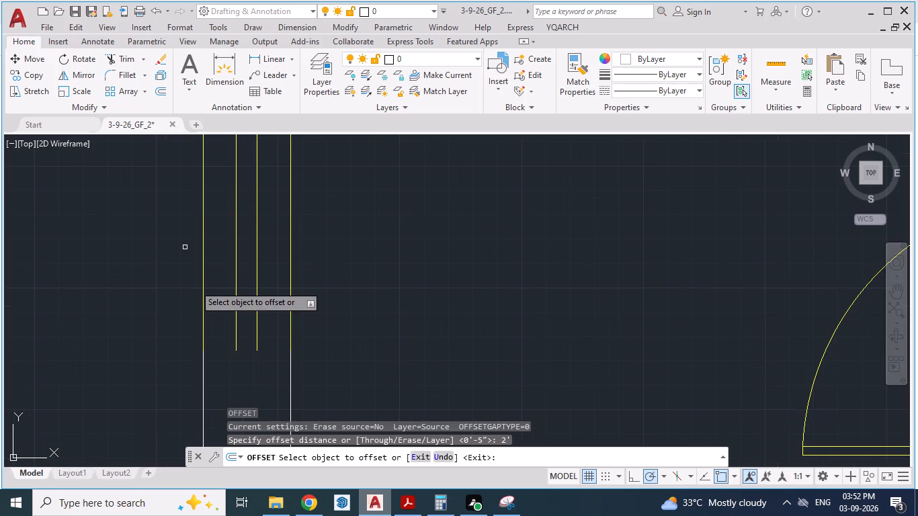
scroll(197, 293, "down", 1)
scroll(231, 183, "up", 2)
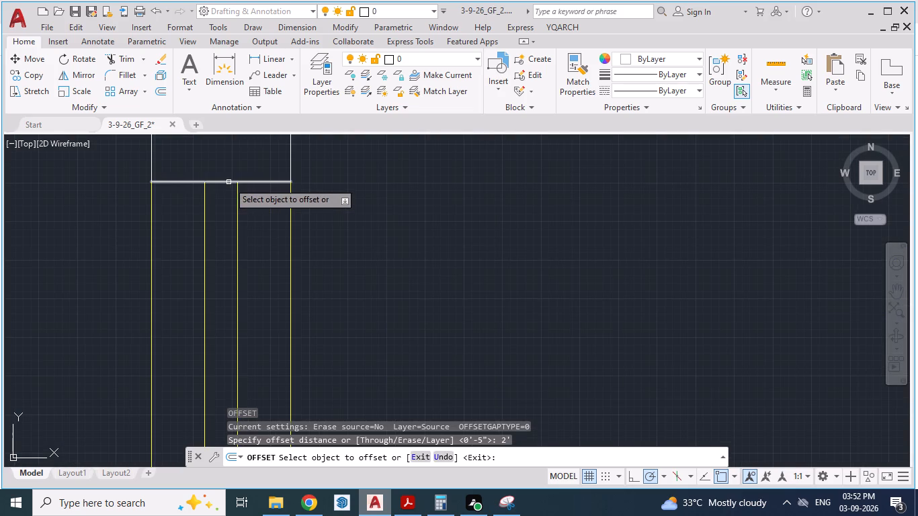
left_click(228, 182)
left_click(222, 338)
scroll(231, 243, "down", 1)
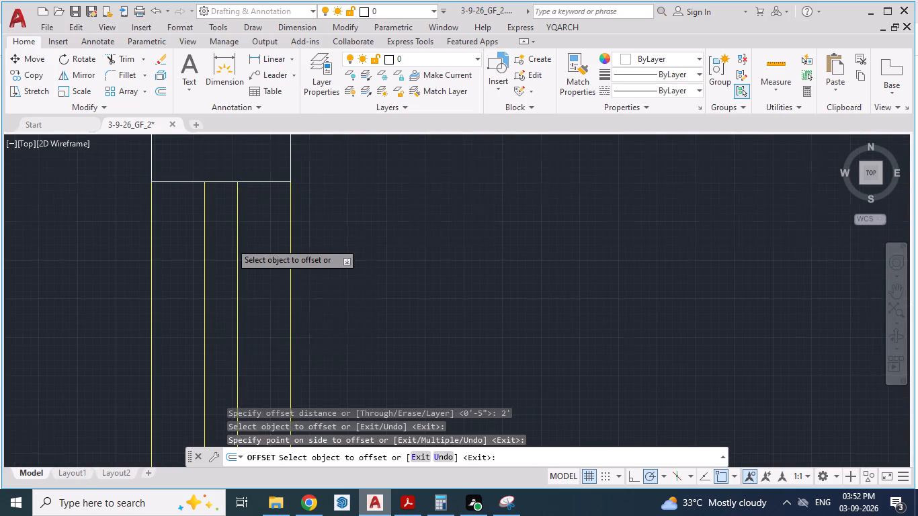
scroll(231, 243, "down", 1)
Save the drawing.
key("ctrl+s")
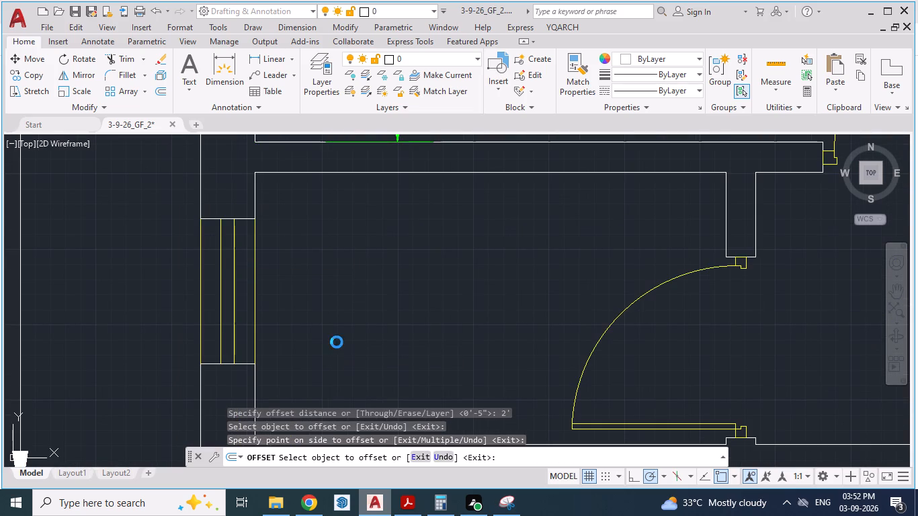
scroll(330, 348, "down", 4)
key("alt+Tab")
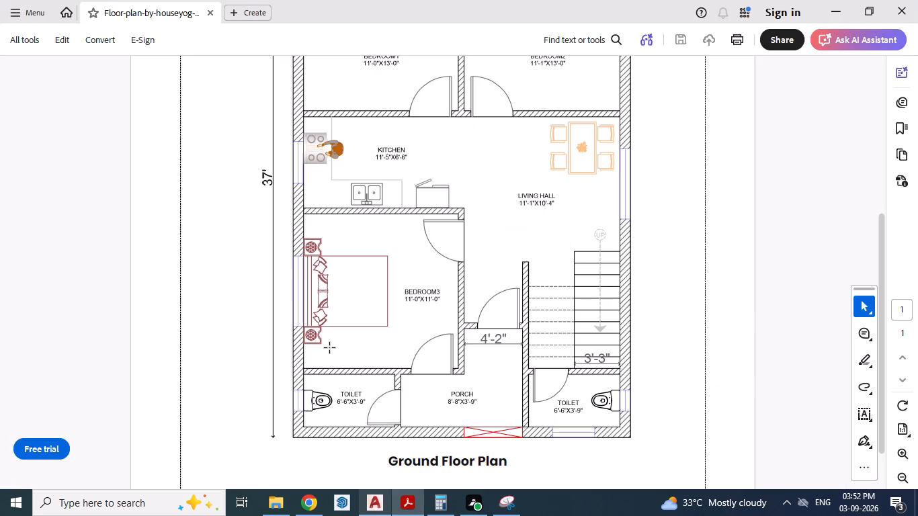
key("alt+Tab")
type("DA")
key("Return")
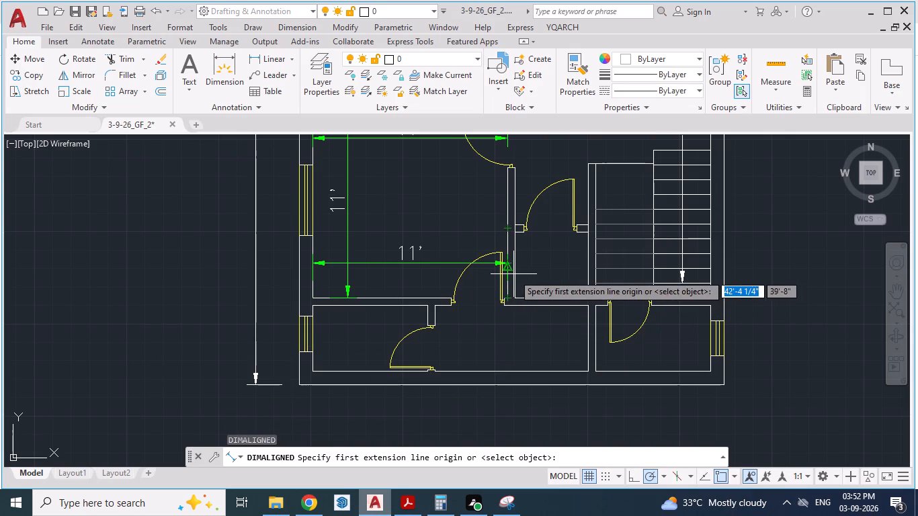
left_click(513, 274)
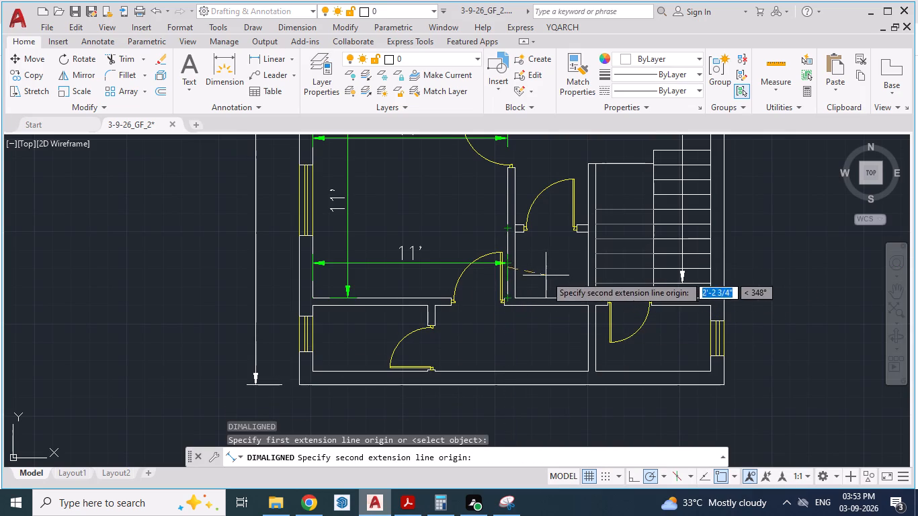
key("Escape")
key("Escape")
Add an aligned dimension across the passage between the 11' x 11' bedroom and the staircase, below the passage door.
scroll(546, 275, "up", 1)
type("DA")
key("Return")
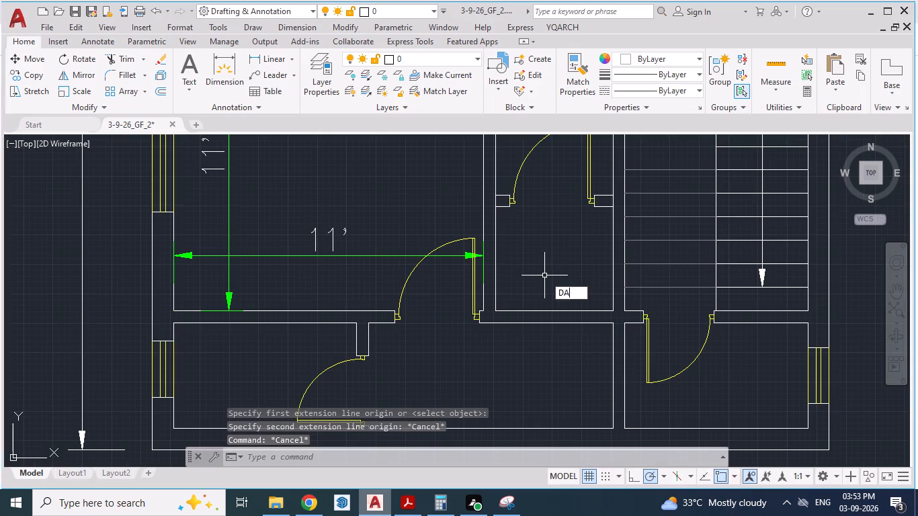
left_click(495, 271)
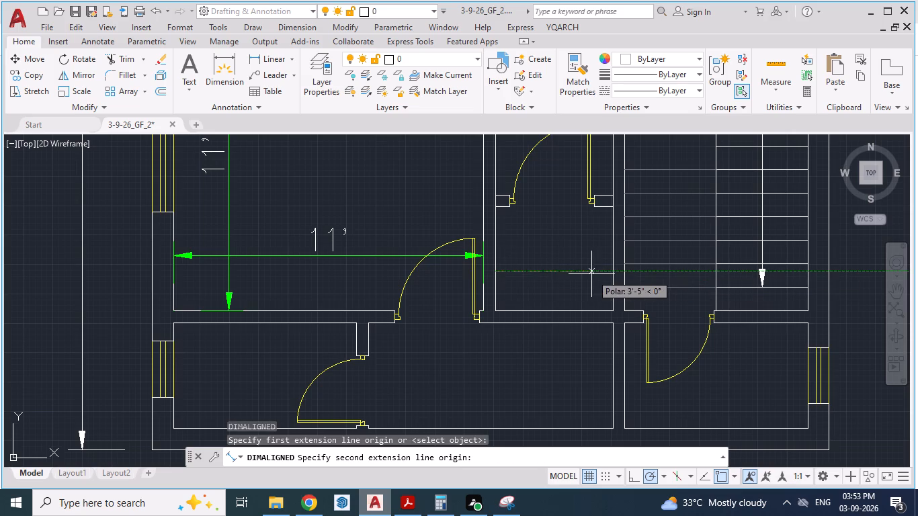
left_click(610, 275)
left_click(606, 273)
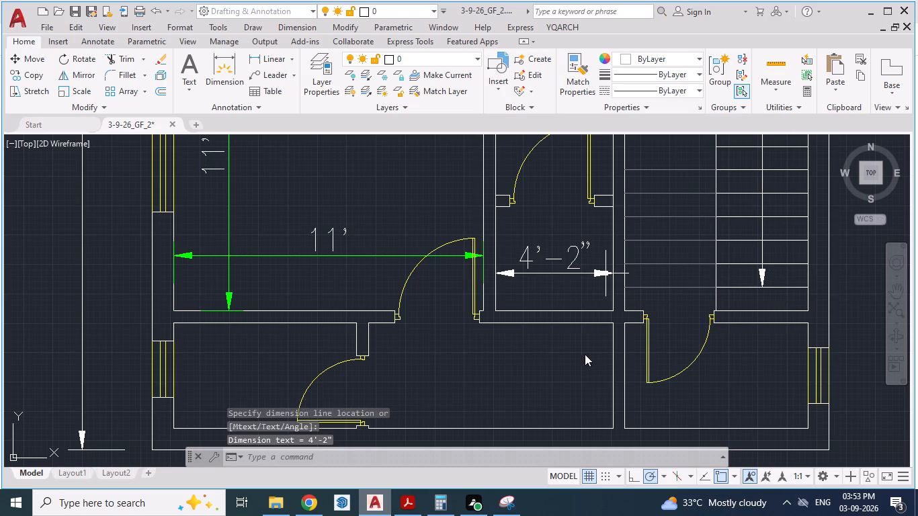
Switch between the PDF and the drawing to compare the passage and porch area of the ground floor plan.
scroll(575, 329, "down", 2)
key("alt+Tab")
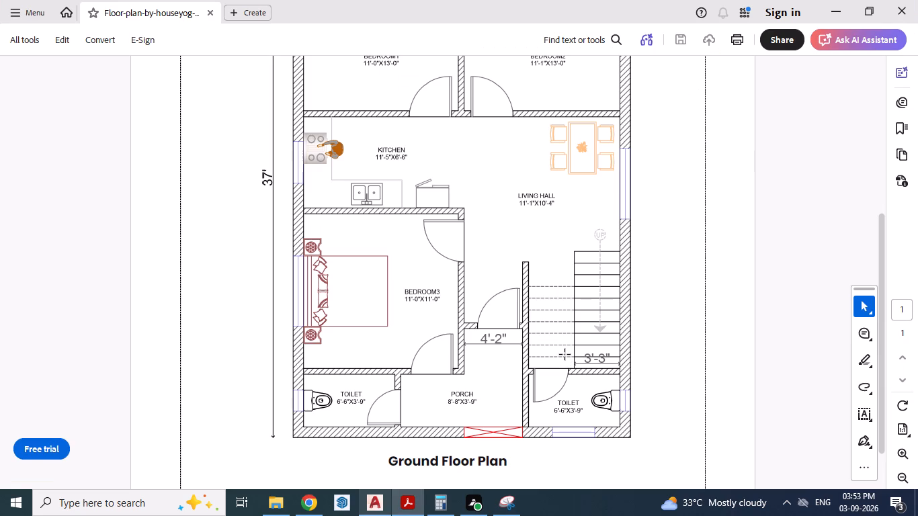
key("alt+Tab")
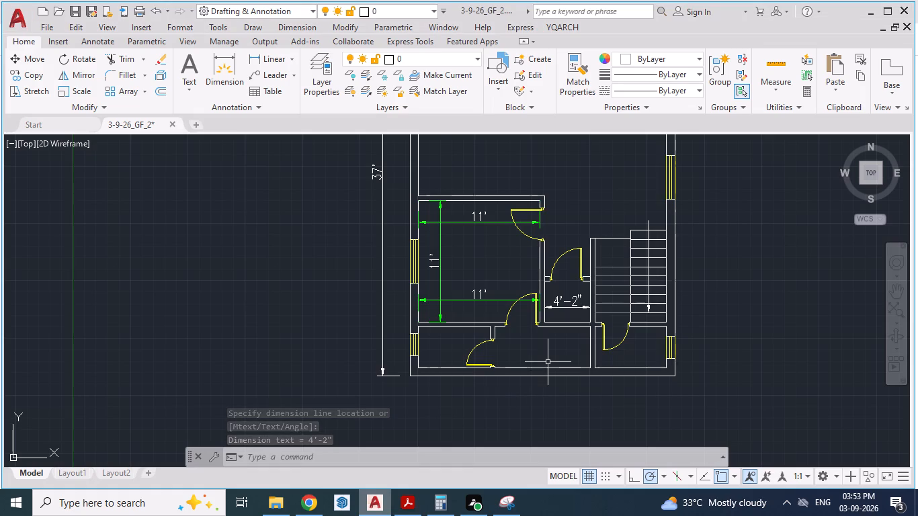
scroll(548, 362, "up", 1)
key("alt+Tab")
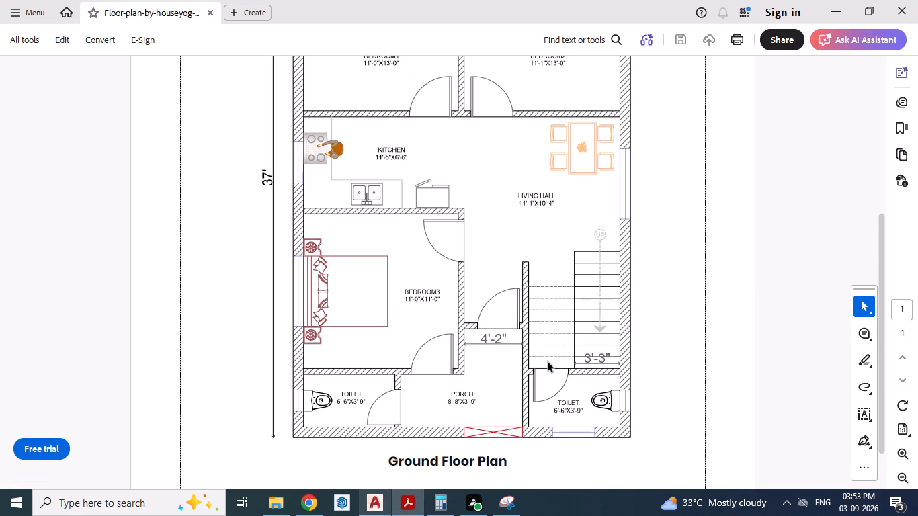
key("alt+Tab")
key("alt+Tab")
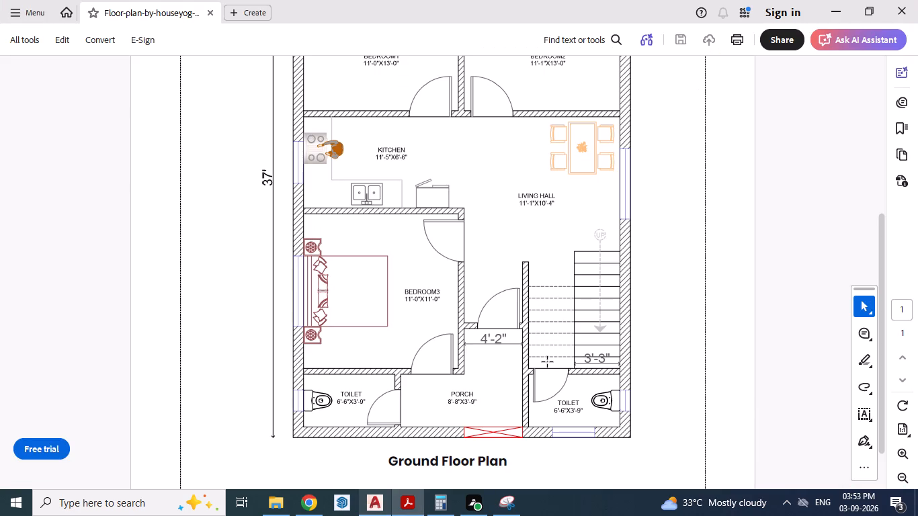
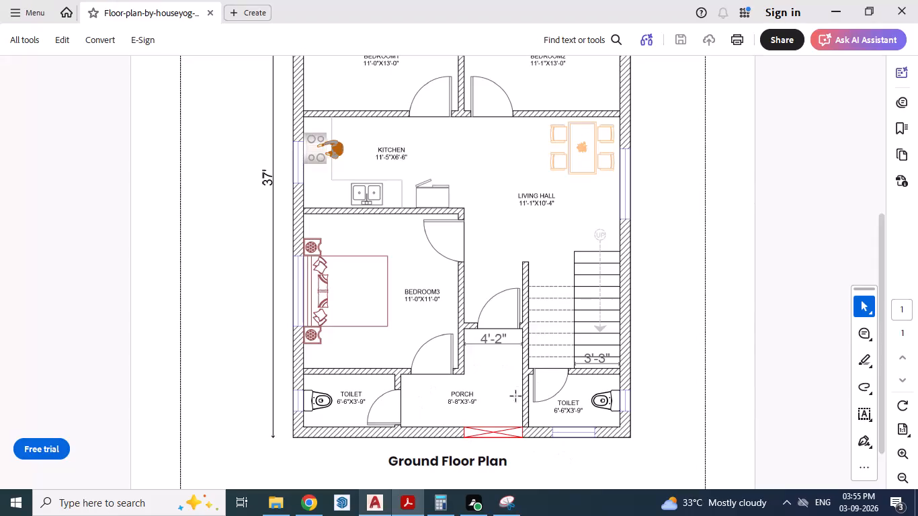
Copy the title "24x37 (888 sq ft) House Plan - West face - FP1323" from the reference PDF.
scroll(488, 354, "down", 1, "ctrl")
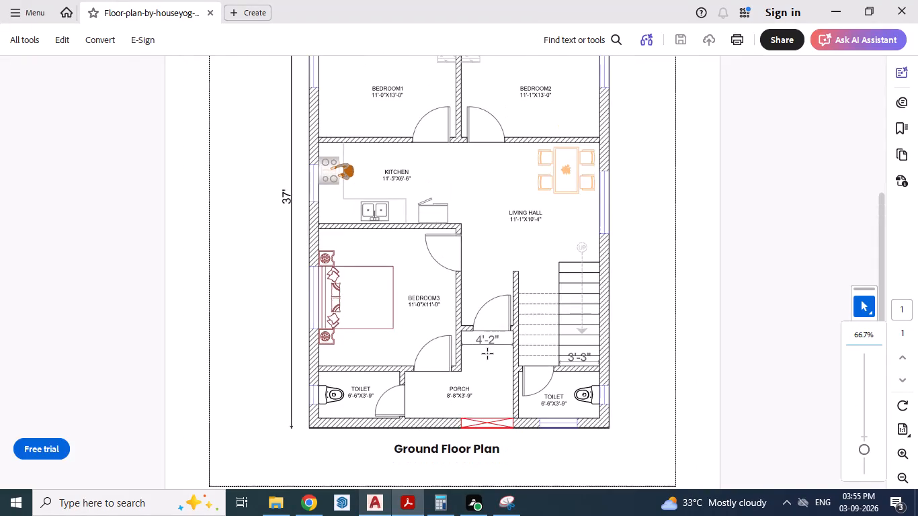
scroll(488, 354, "up", 2)
scroll(488, 354, "down", 1, "ctrl")
scroll(486, 349, "down", 1)
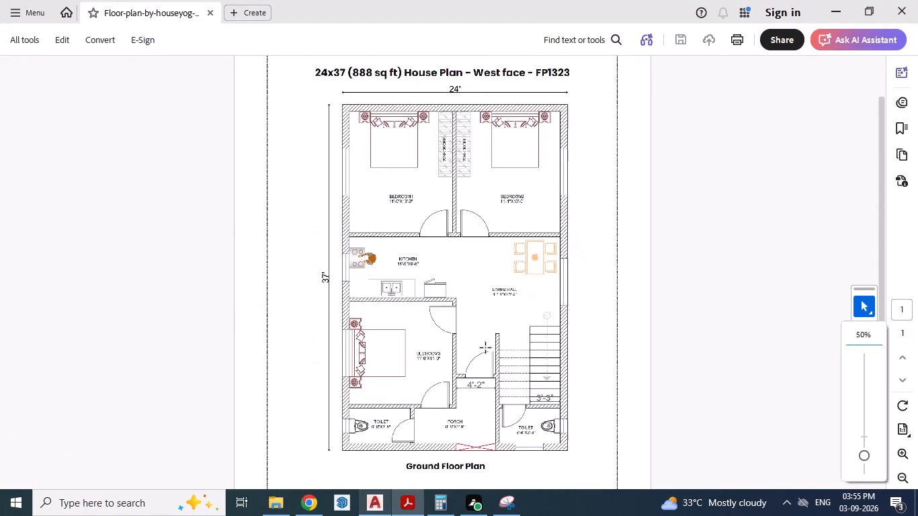
left_click_drag(317, 68, 572, 79)
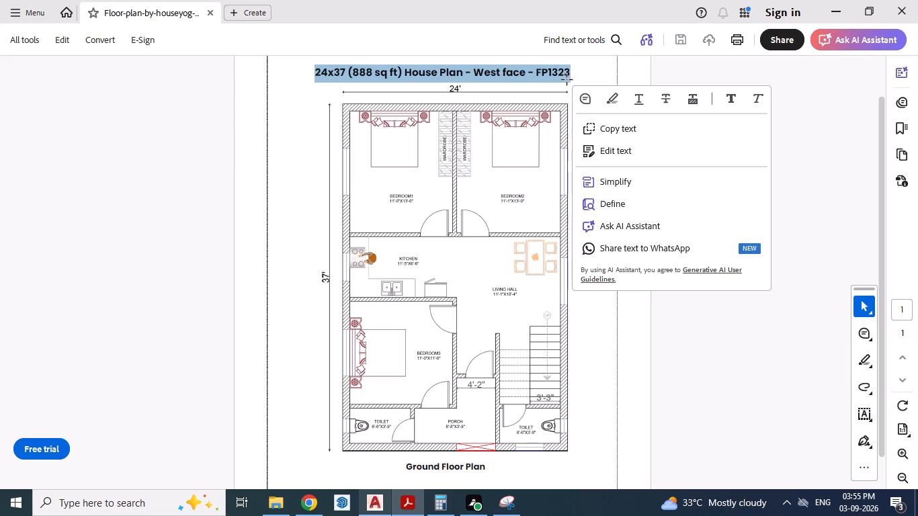
key("ctrl+c")
Switch to AutoCAD and paste the copied title between the plan's top wall and the overall width dimension, starting near the plan's upper-left corner.
left_click(419, 501)
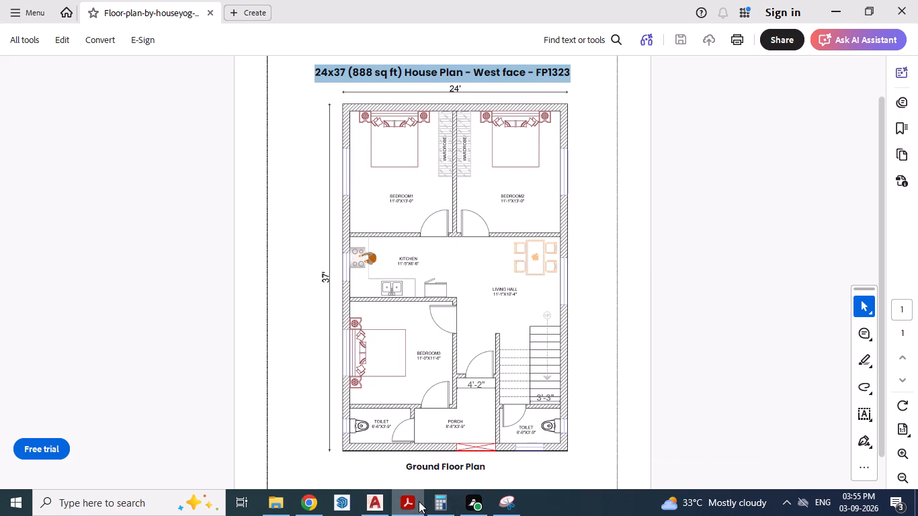
scroll(461, 361, "down", 4)
scroll(472, 230, "up", 3)
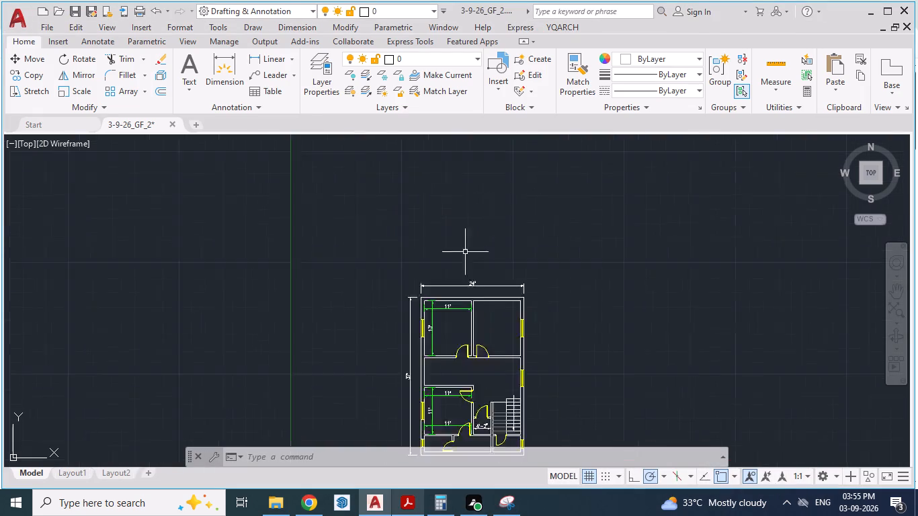
scroll(465, 320, "down", 1)
scroll(466, 322, "up", 1)
key("ctrl+v")
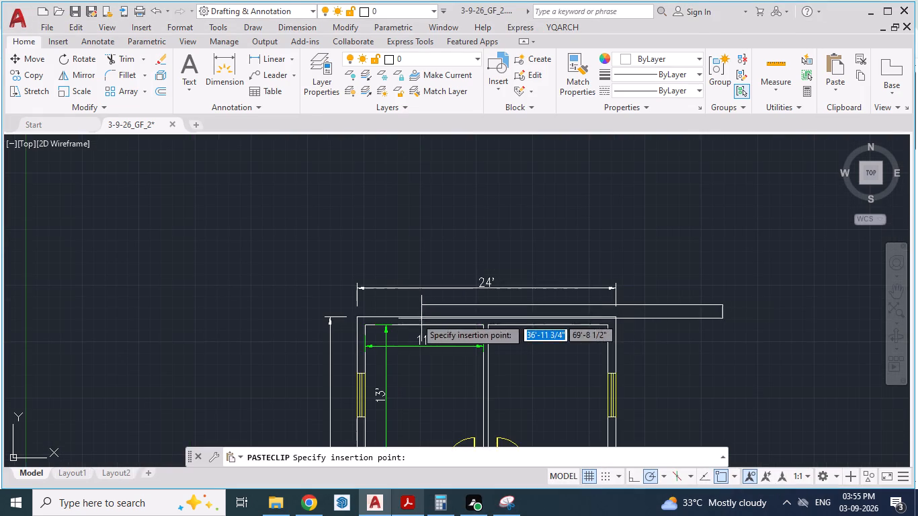
left_click(348, 307)
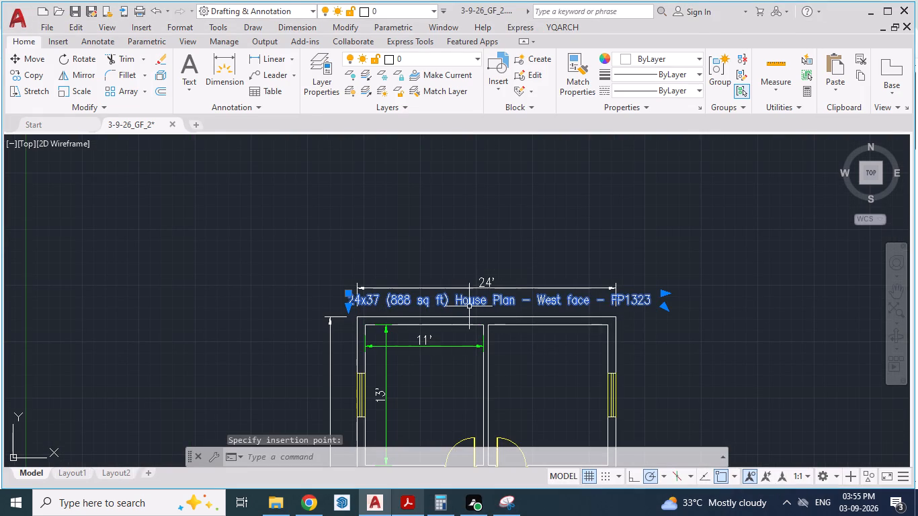
left_click(683, 347)
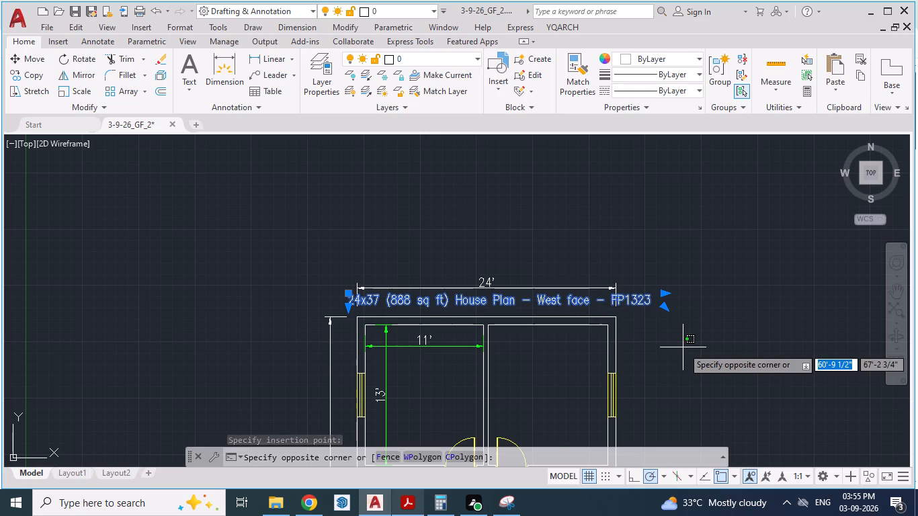
key("Escape")
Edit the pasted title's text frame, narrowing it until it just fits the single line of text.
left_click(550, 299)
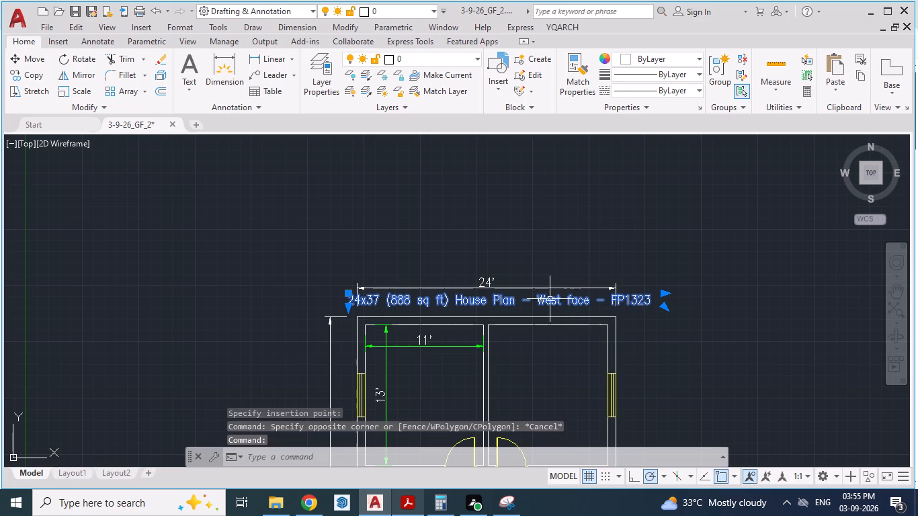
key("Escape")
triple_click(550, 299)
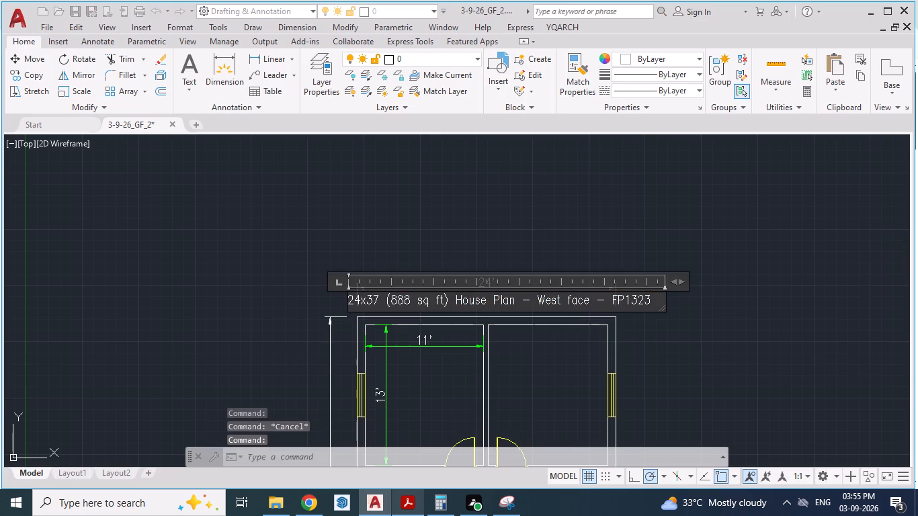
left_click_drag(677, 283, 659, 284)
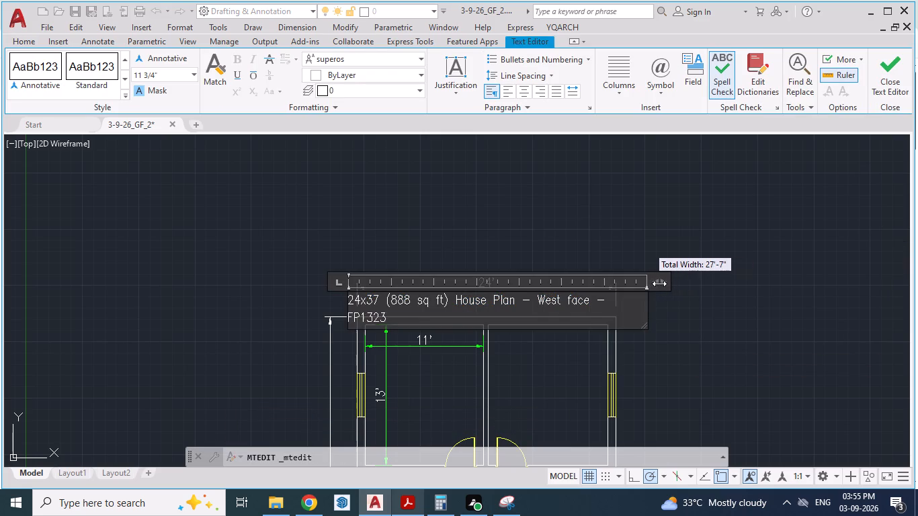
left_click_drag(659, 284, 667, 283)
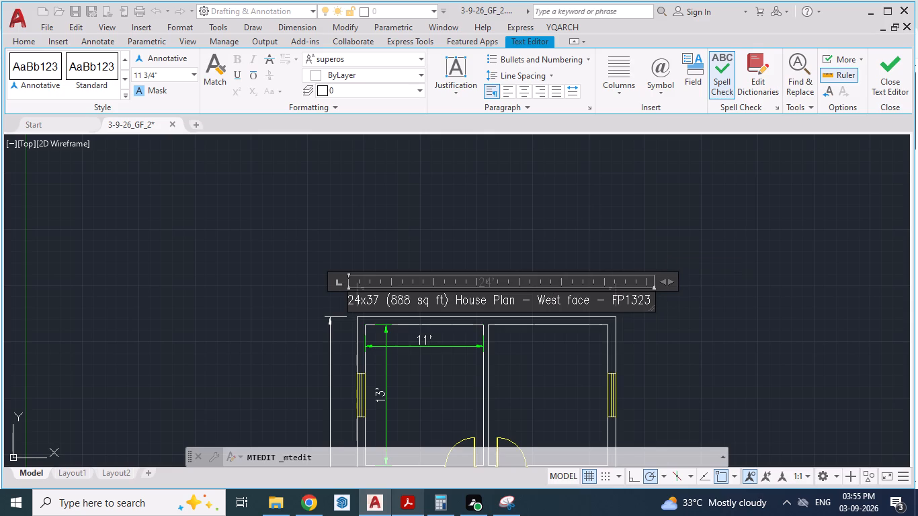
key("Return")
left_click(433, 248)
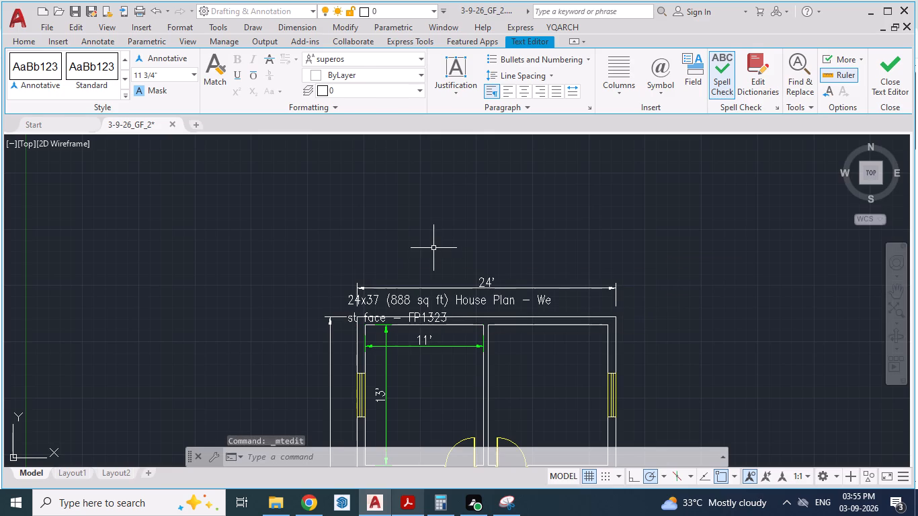
Reopen the title for editing, widen its text frame and remove the line break inside the word "West".
double_click(443, 296)
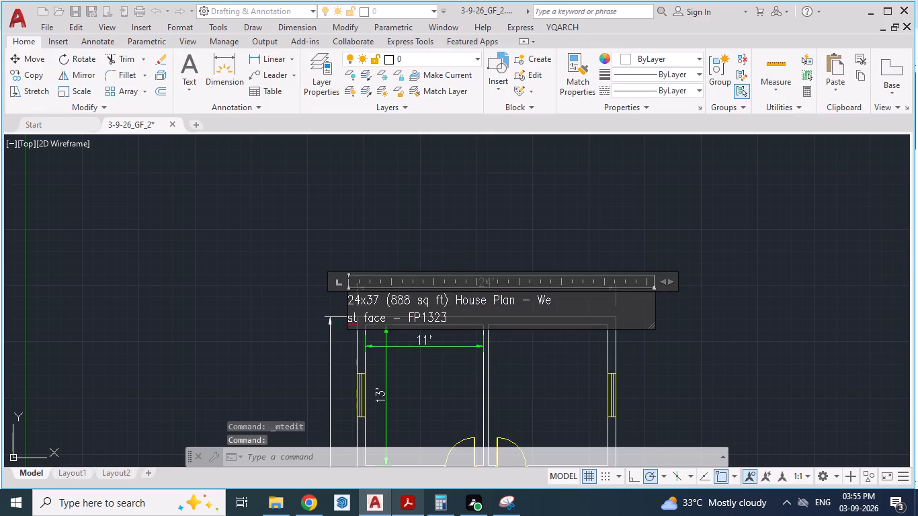
left_click_drag(671, 279, 691, 279)
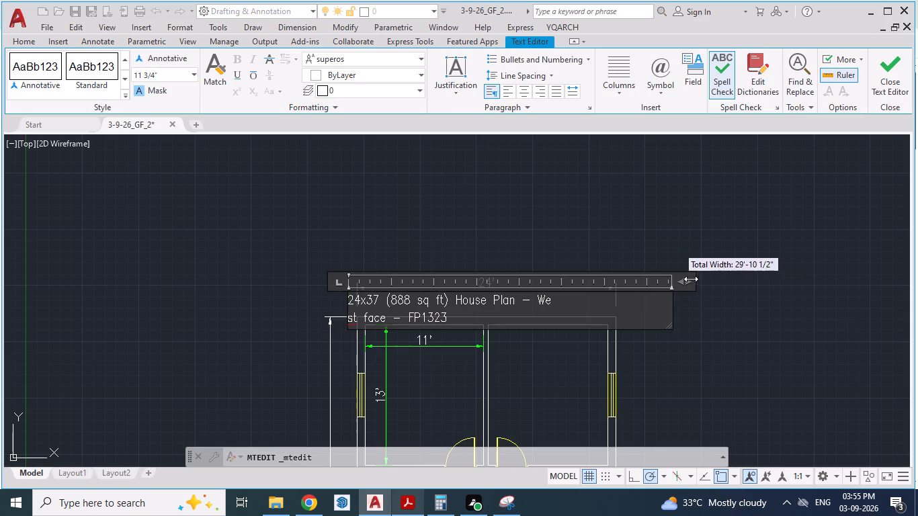
left_click_drag(691, 279, 735, 300)
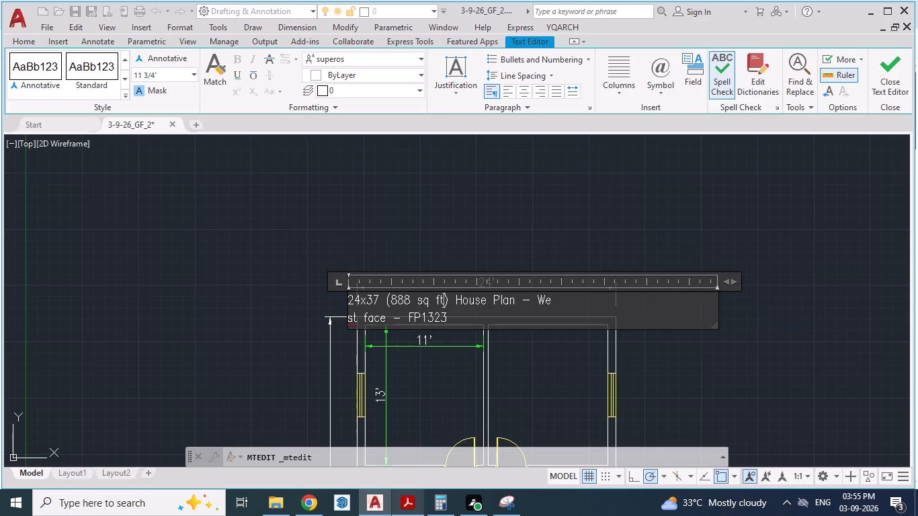
left_click(554, 302)
key("Delete")
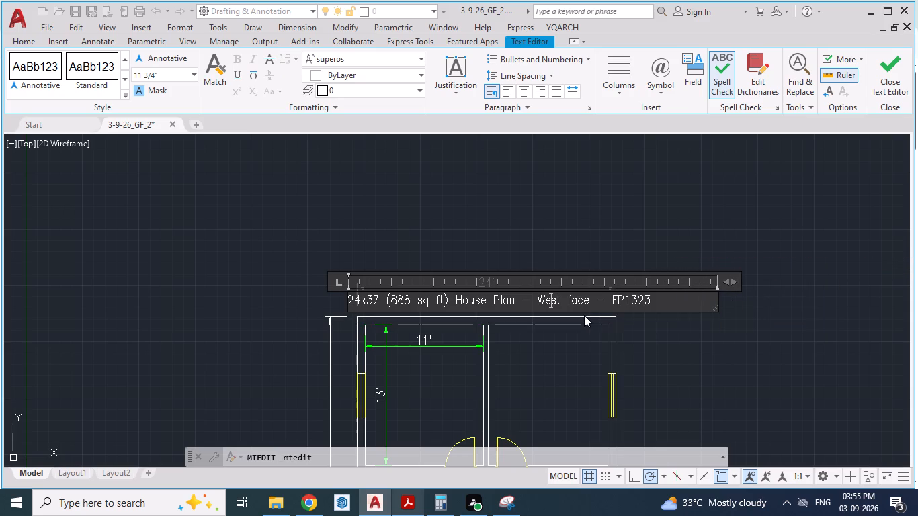
key("space")
key("BackSpace")
Narrow the title's text frame to fit its single line and centre-align the whole title text.
left_click(697, 301)
left_click_drag(735, 283, 671, 286)
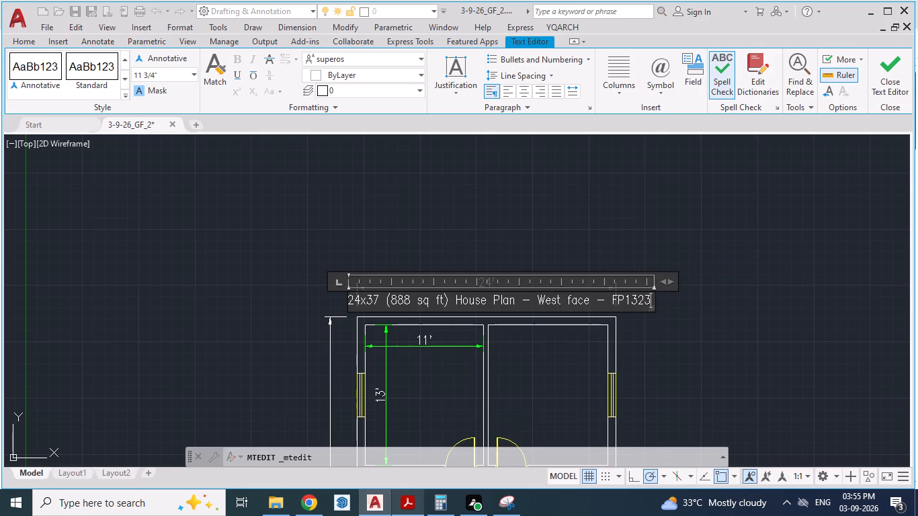
left_click_drag(650, 298, 230, 323)
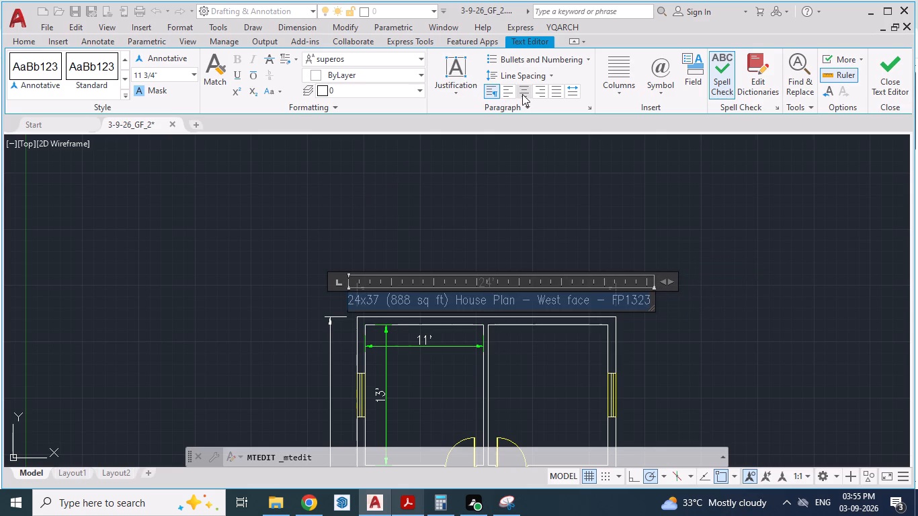
left_click(522, 94)
left_click(573, 258)
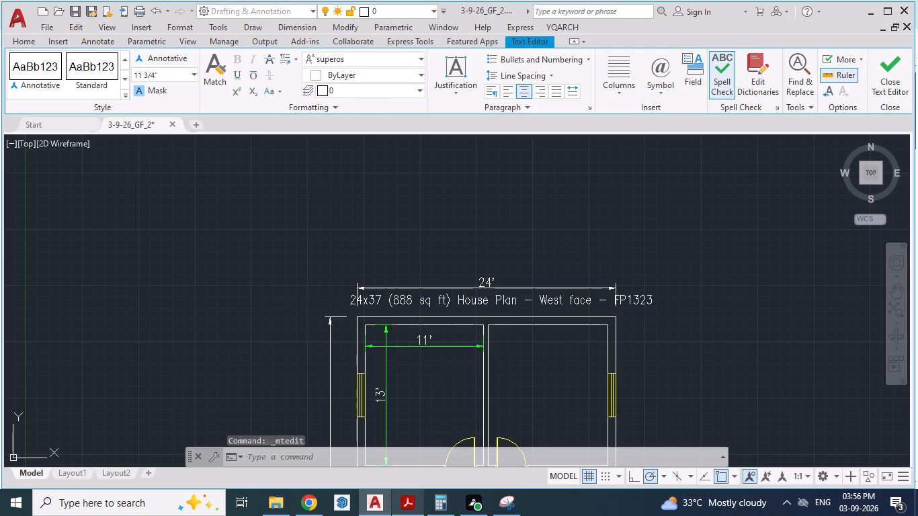
Erase the overall width dimension above the plan that overlaps the title area.
left_click(487, 287)
key("Delete")
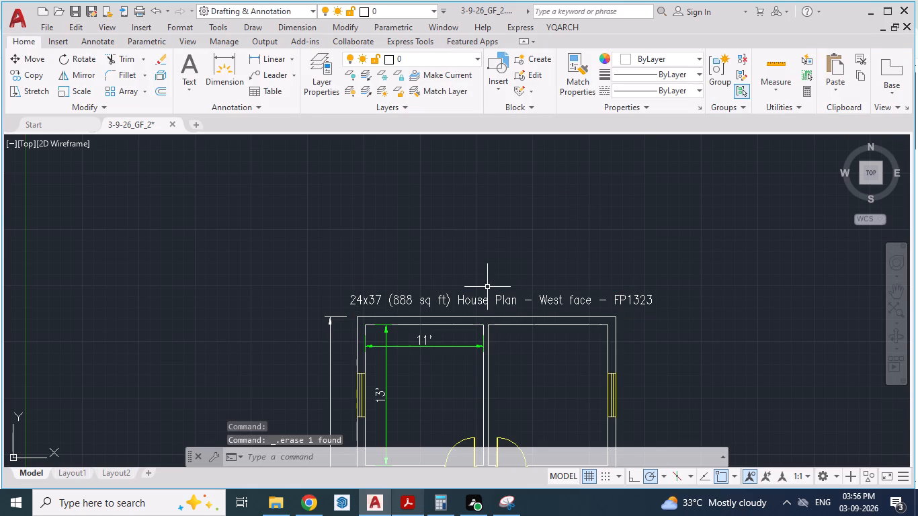
Add an aligned dimension between the top wall's two outer corners, with its dimension line close to the wall, beneath the title.
scroll(489, 284, "down", 1)
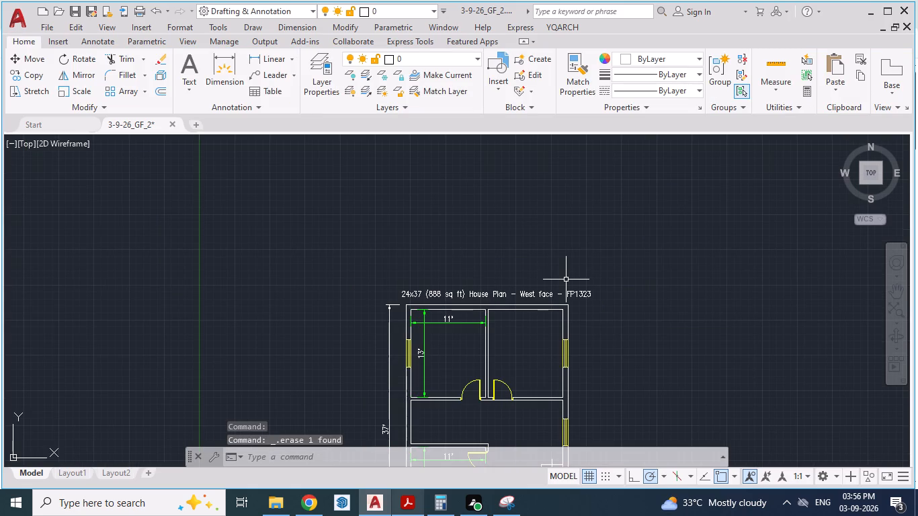
key("f")
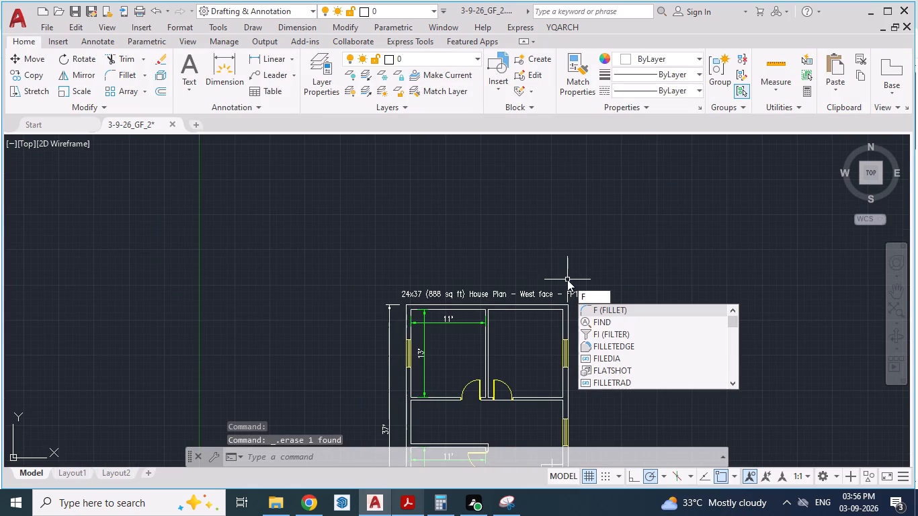
key("Escape")
scroll(487, 294, "up", 3)
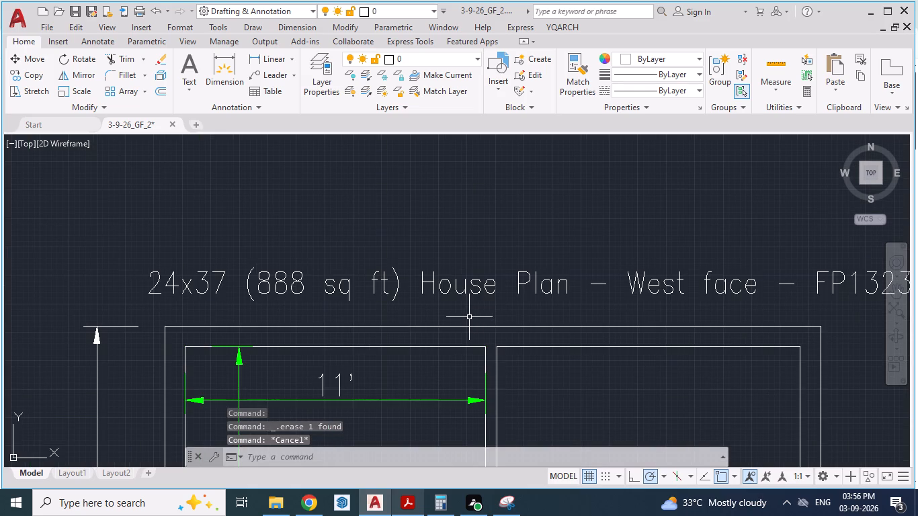
type("DA")
key("Return")
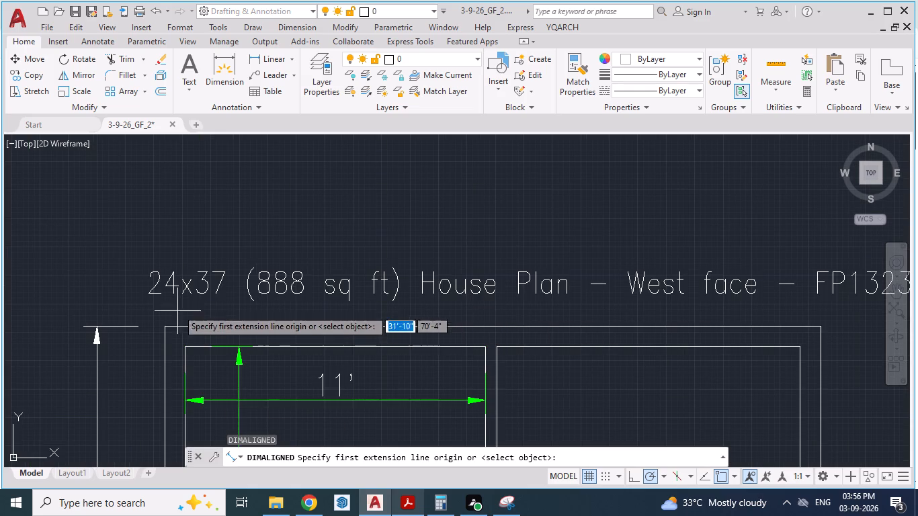
left_click(166, 329)
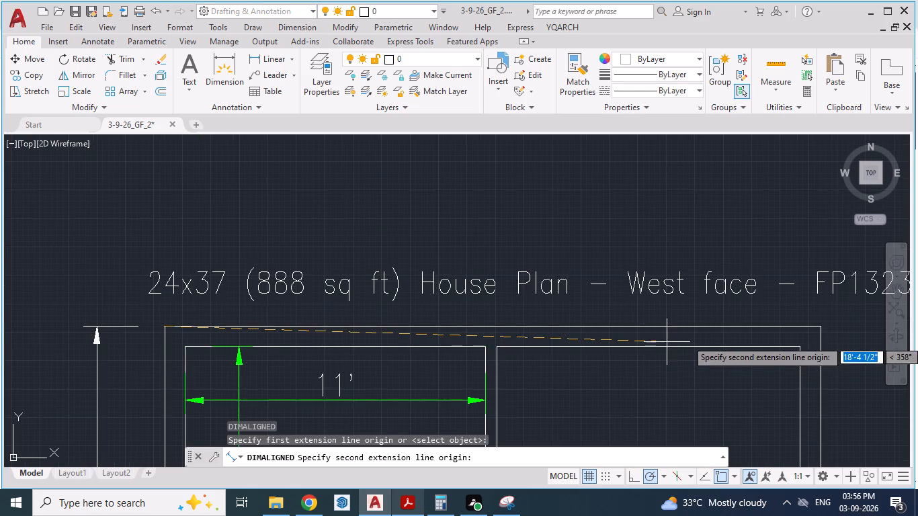
left_click(823, 329)
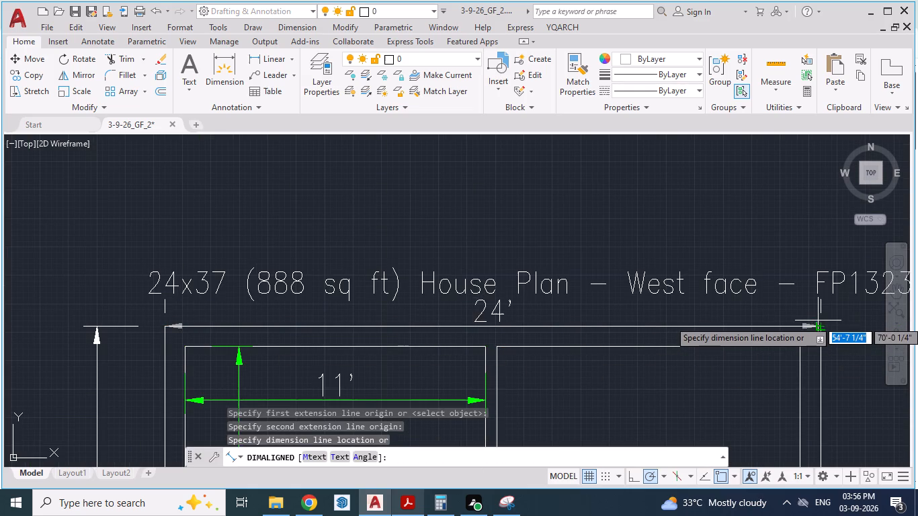
left_click(818, 320)
Switch to the reference PDF and copy the caption "Ground Floor Plan" beneath the plan.
scroll(623, 253, "down", 2)
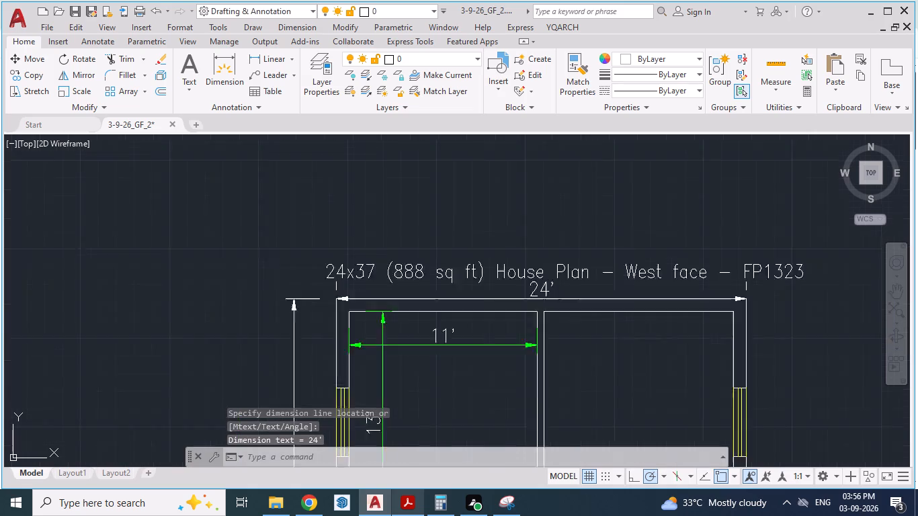
scroll(552, 340, "up", 1)
scroll(528, 324, "down", 1)
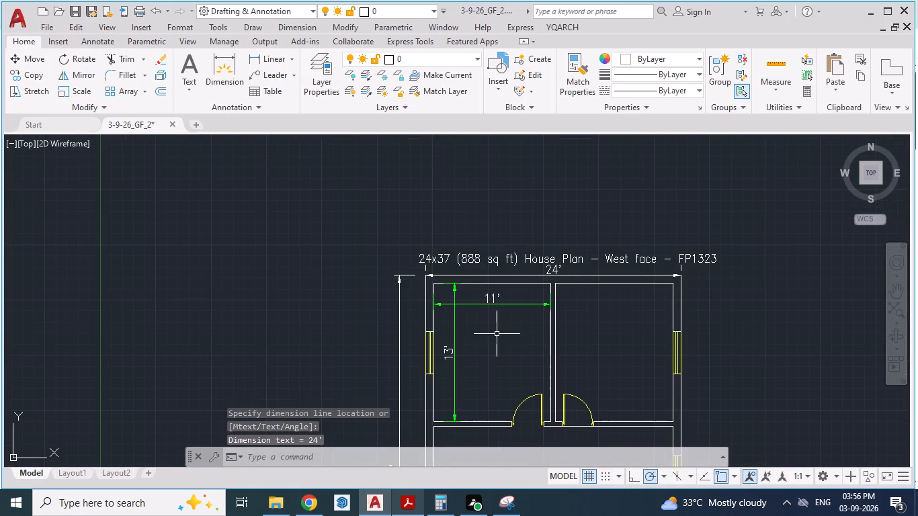
scroll(477, 262, "down", 1)
scroll(544, 252, "down", 2)
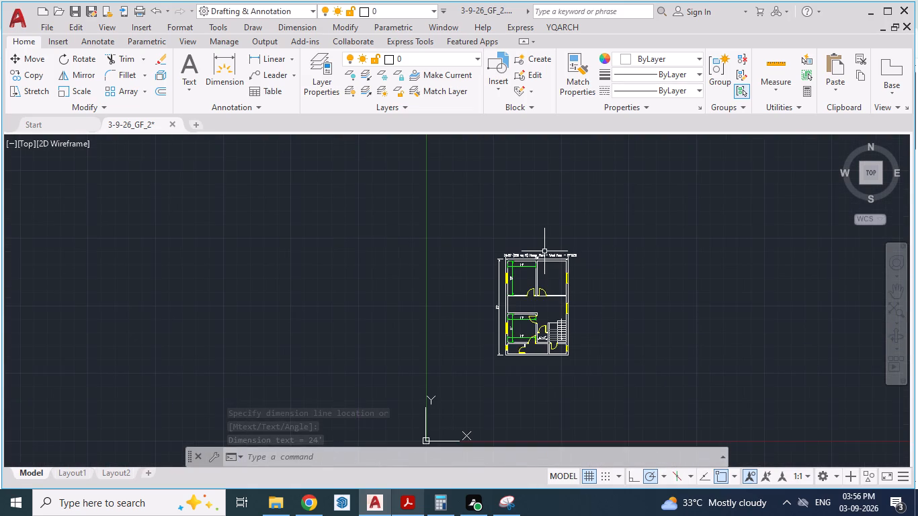
scroll(589, 370, "up", 2)
key("alt+Tab")
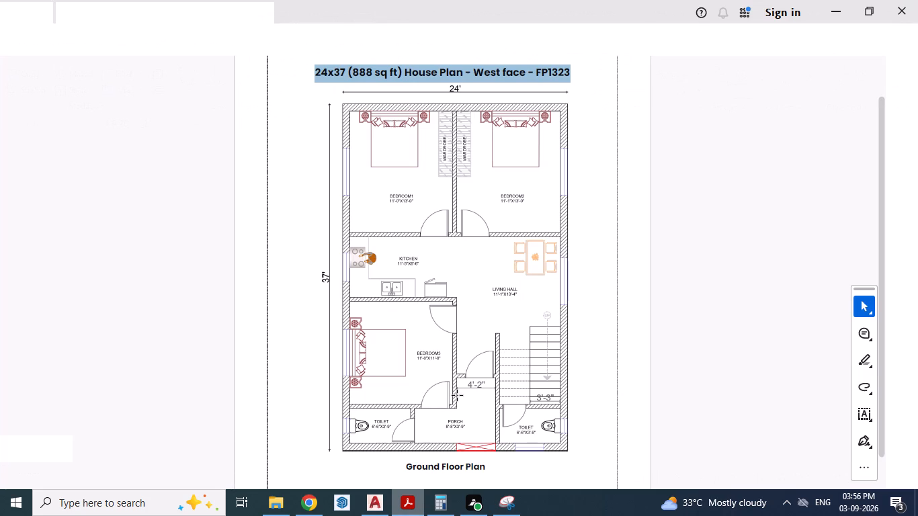
left_click_drag(407, 468, 500, 478)
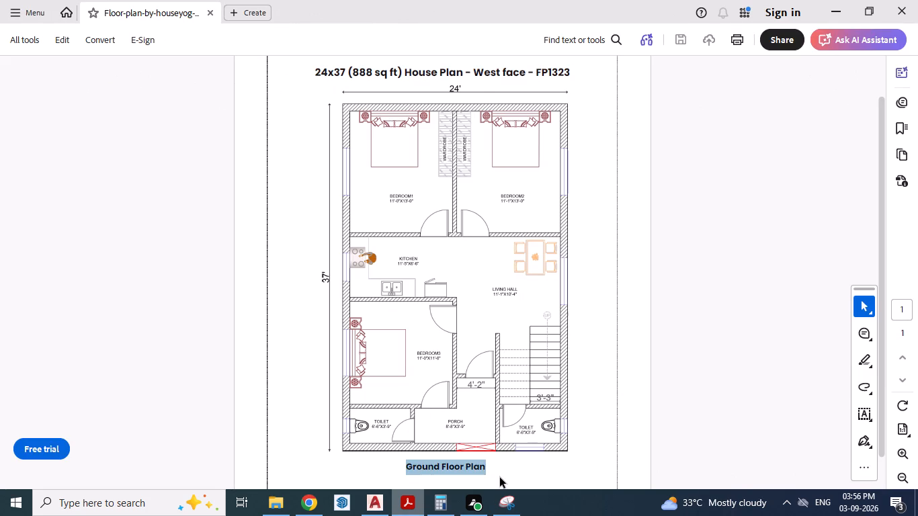
key("ctrl+c")
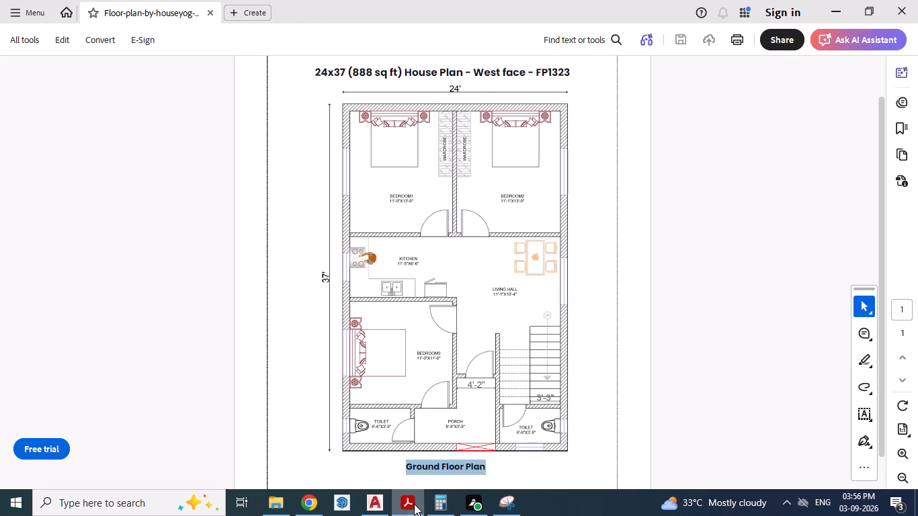
Return to the AutoCAD drawing and paste the caption "Ground Floor Plan" centrally just below the plan's bottom wall.
left_click(414, 504)
key("ctrl+v")
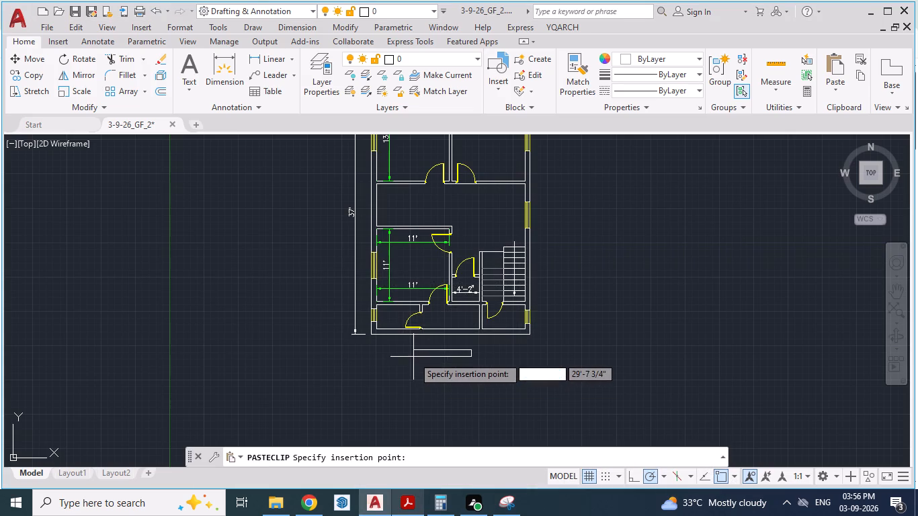
left_click(415, 352)
left_click(422, 404)
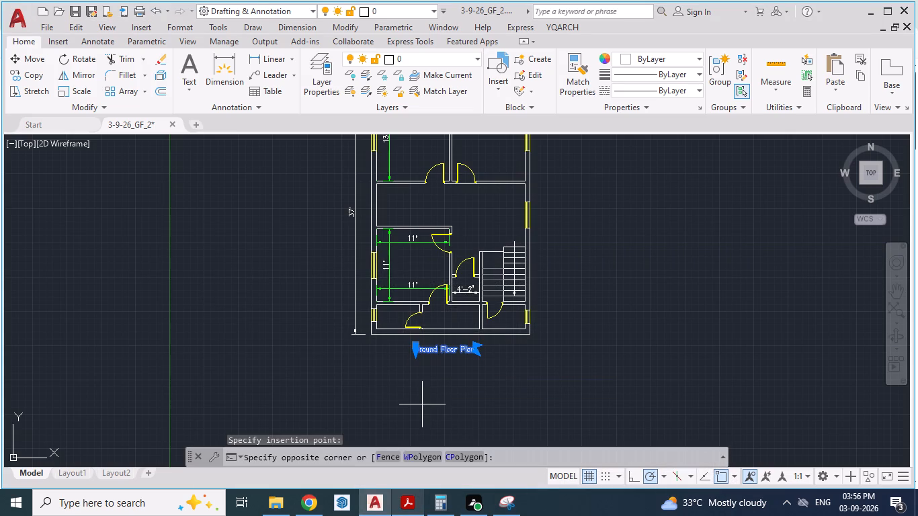
key("Return")
key("Escape")
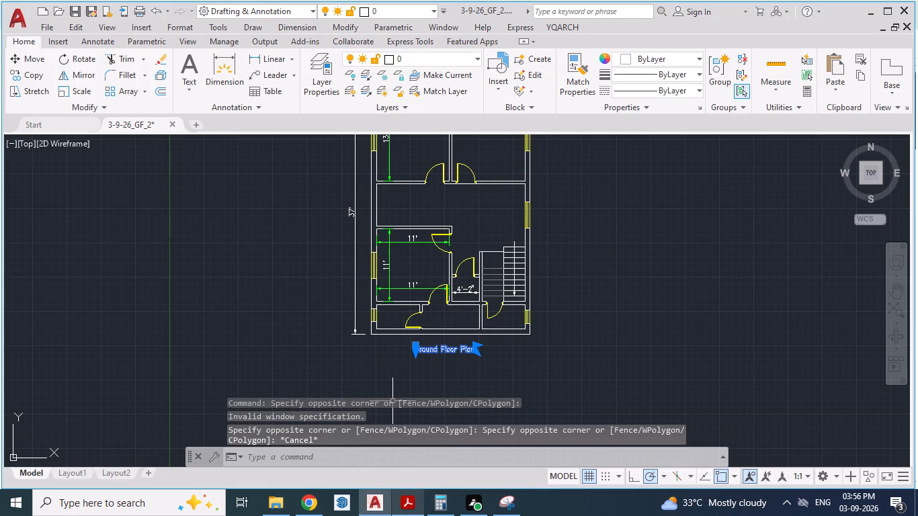
key("Escape")
scroll(471, 403, "down", 1)
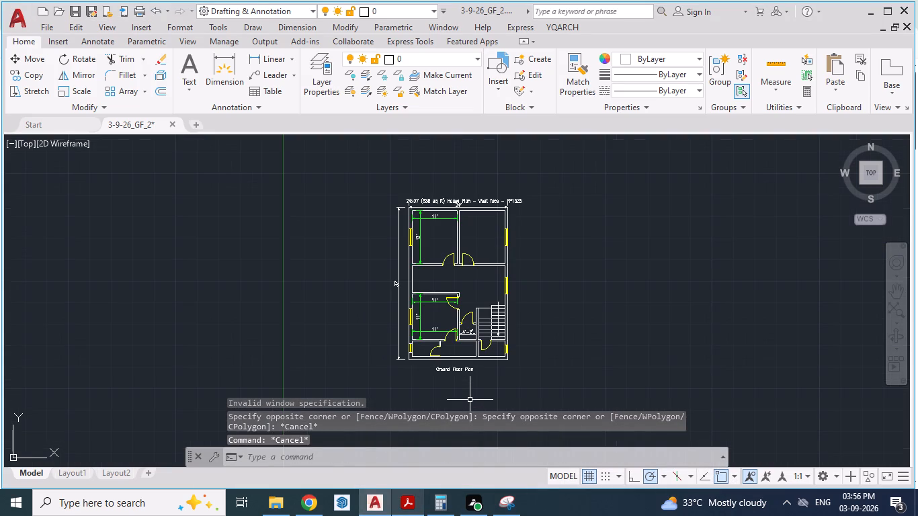
Check the room labels in the PDF, and paste a copy of the "Ground Floor Plan" text inside the upper-left bedroom.
key("alt+Tab")
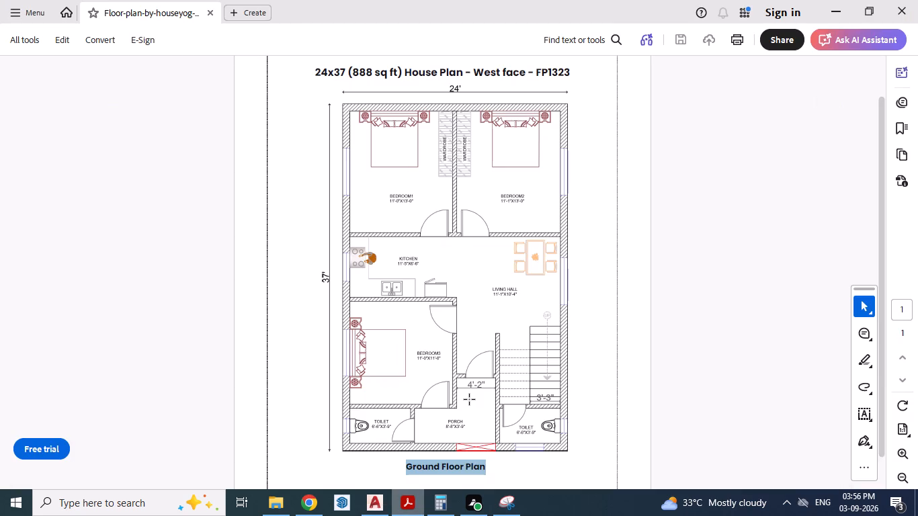
scroll(405, 209, "up", 2)
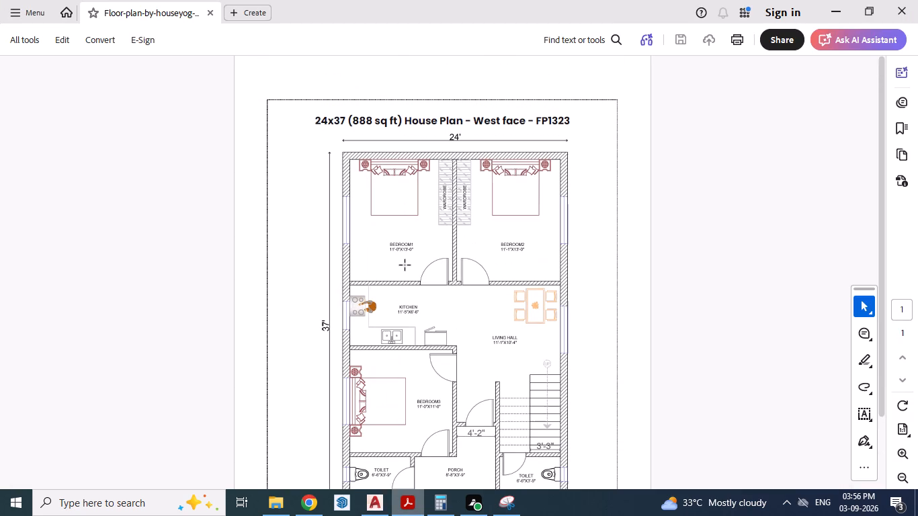
key("alt+Tab")
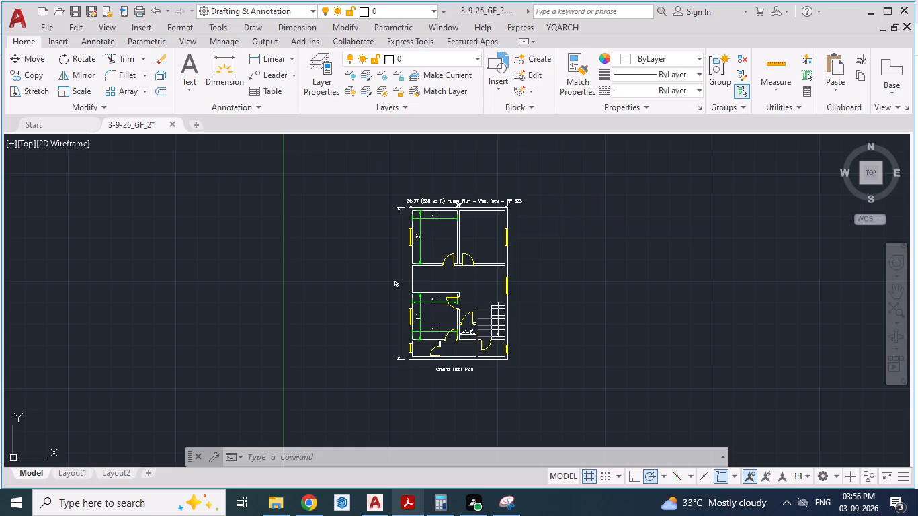
scroll(431, 353, "up", 2)
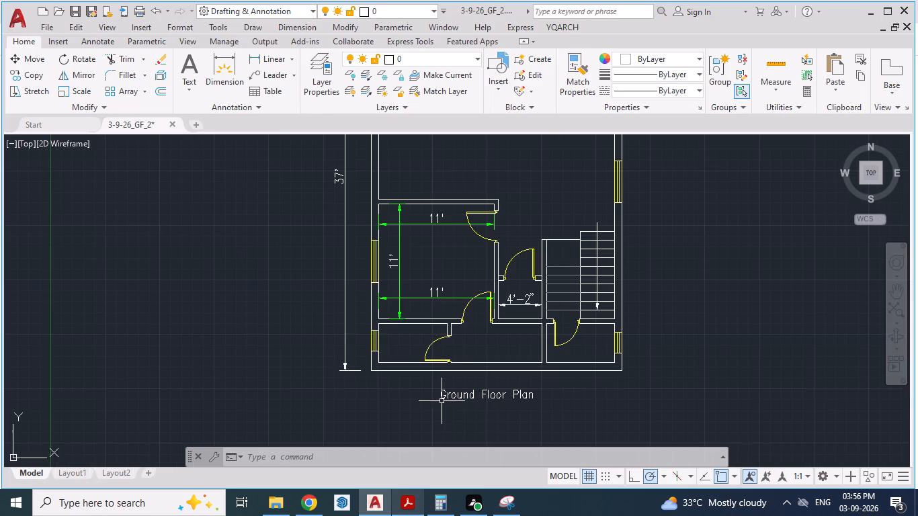
left_click(443, 396)
key("ctrl+c")
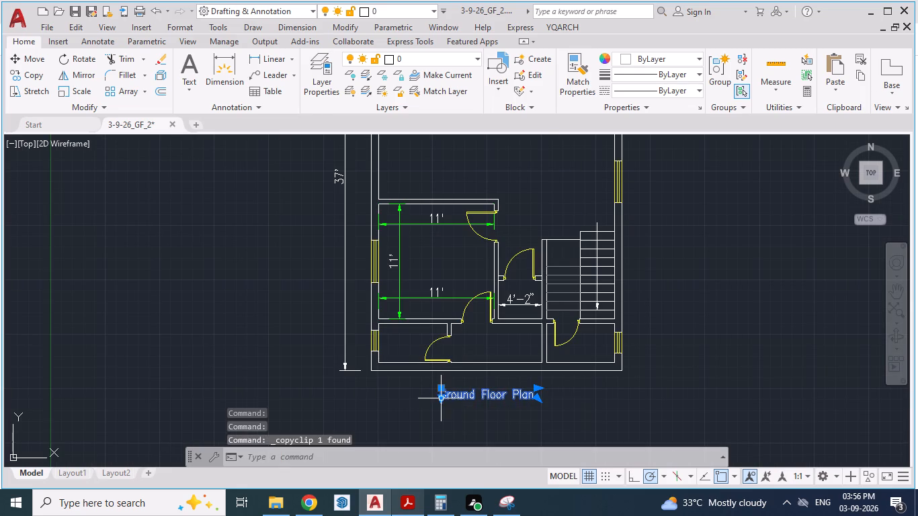
key("ctrl+v")
scroll(443, 396, "down", 3)
scroll(431, 306, "up", 3)
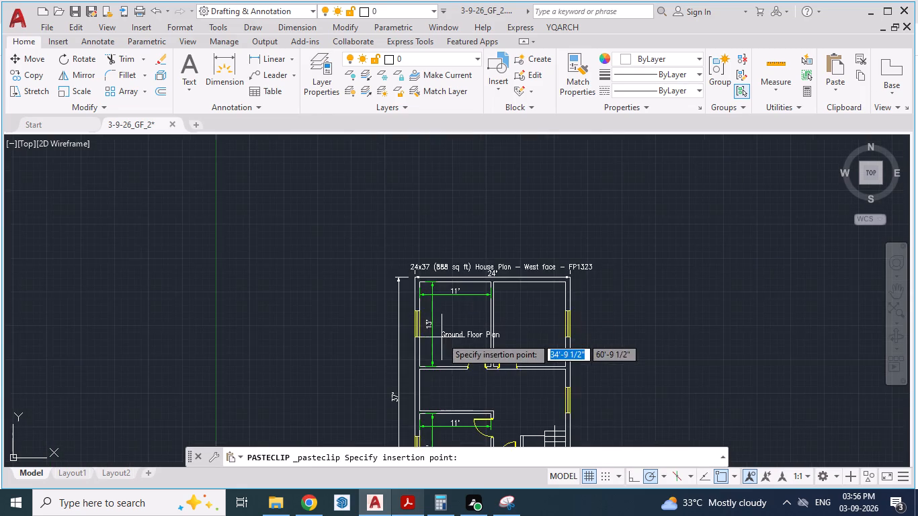
scroll(442, 337, "up", 1)
left_click(397, 359)
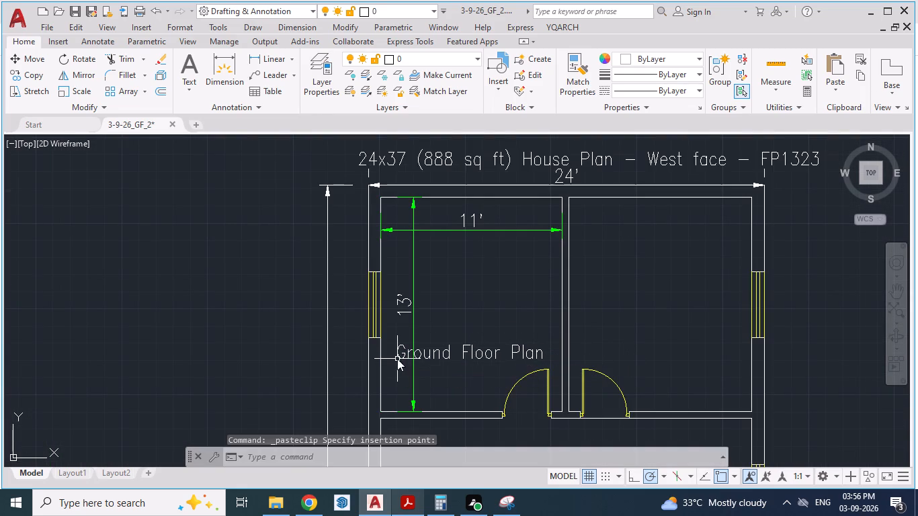
Replace the wording of the text copy in the upper-left bedroom with "BED ROOM 1".
triple_click(400, 355)
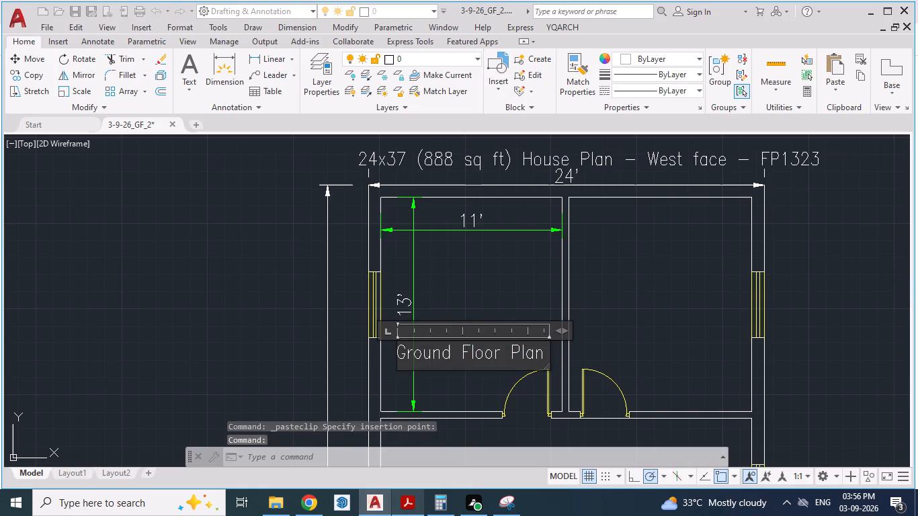
left_click(394, 351)
double_click(395, 352)
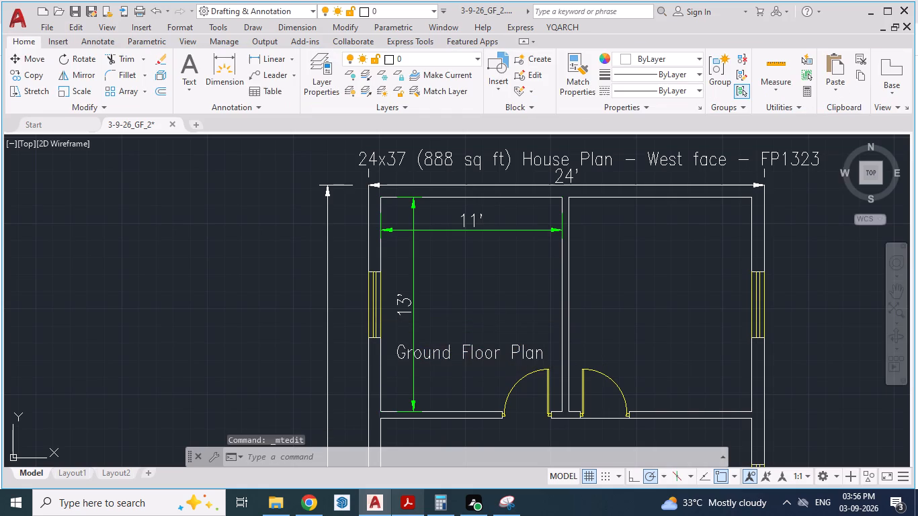
double_click(397, 354)
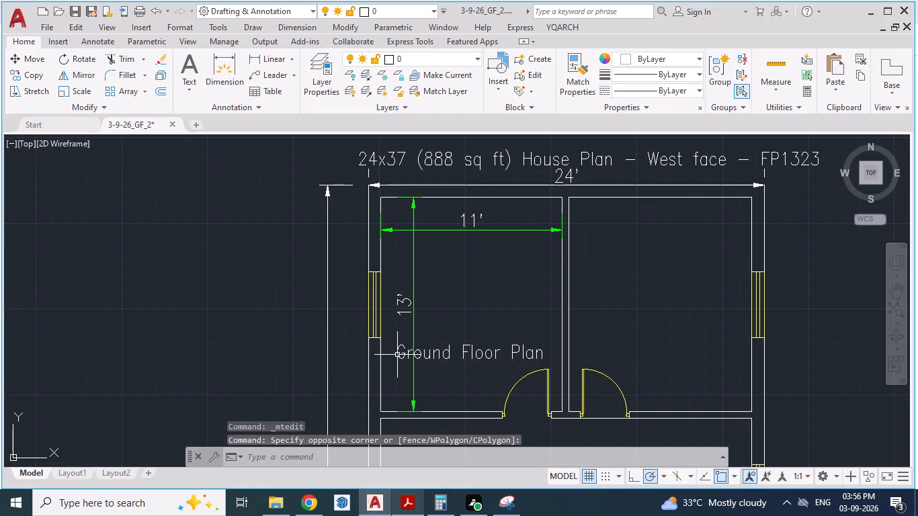
double_click(397, 355)
left_click_drag(397, 355, 427, 361)
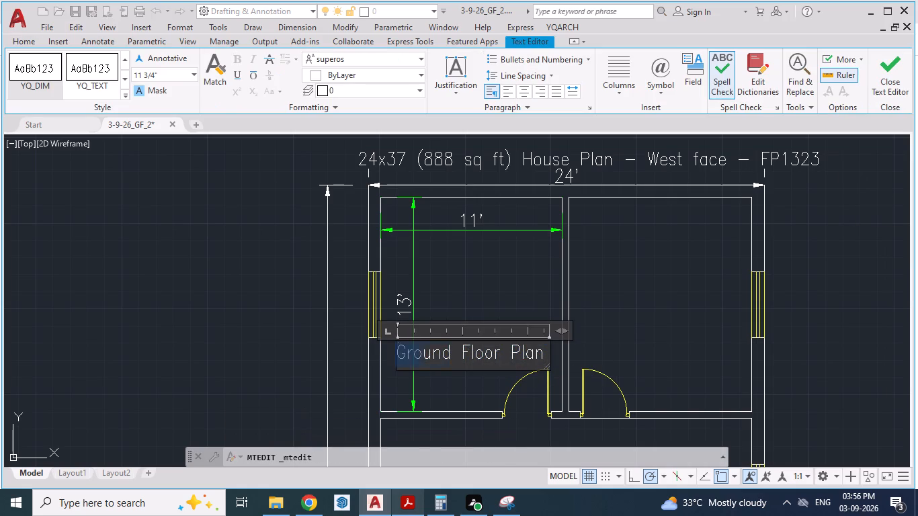
left_click_drag(427, 361, 572, 367)
type("BED ROOM")
key("space")
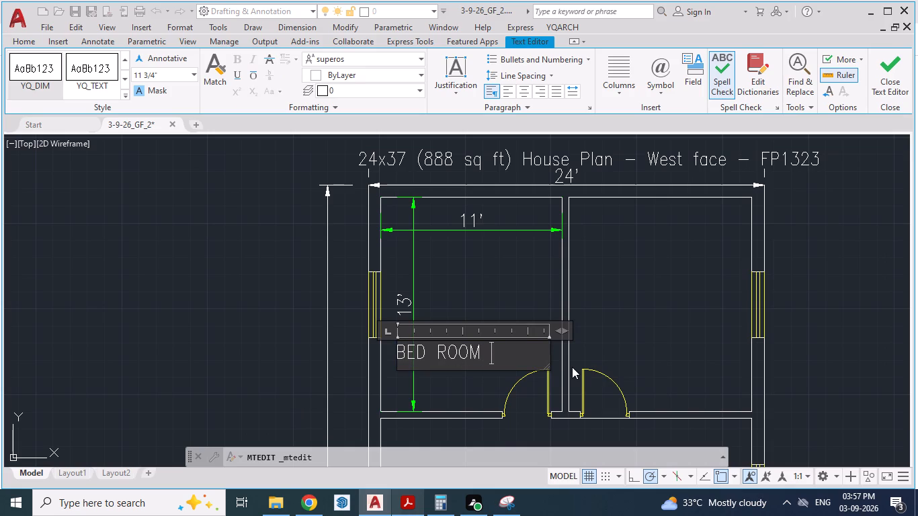
key("1")
Look up Bedroom 1's size in the PDF and add 11'-0"X13'-0" as the label's second line.
key("Return")
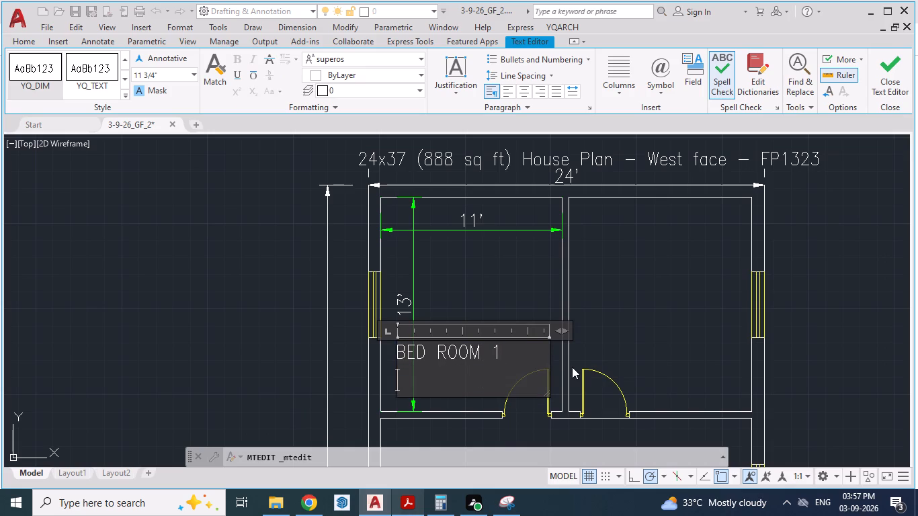
key("alt+Tab")
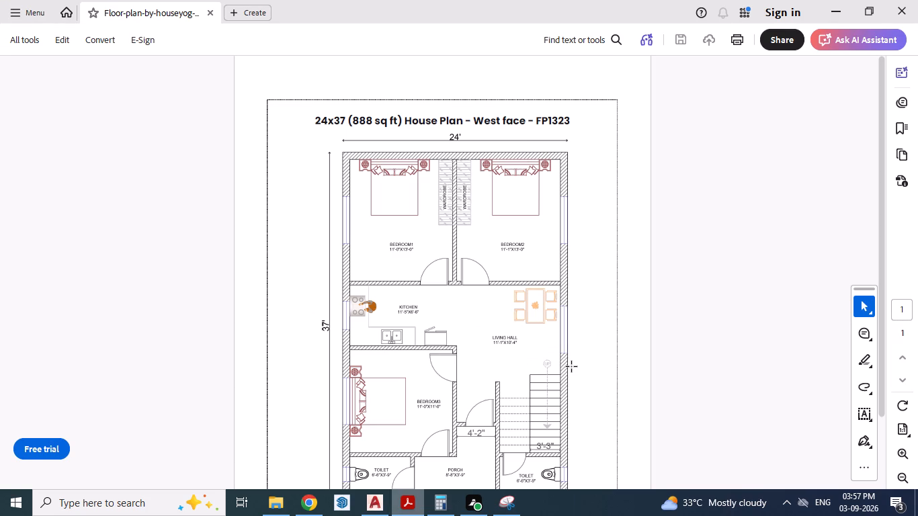
key("alt+Tab")
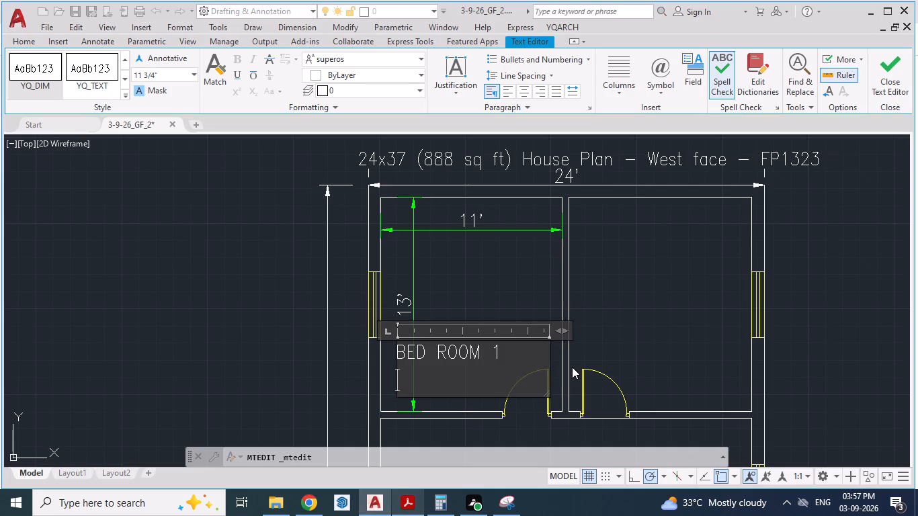
type("11'")
key("minus")
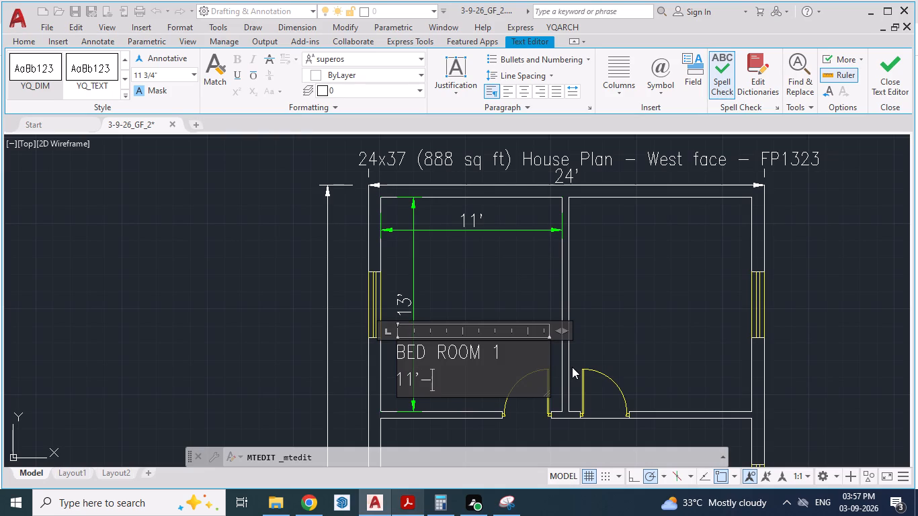
type("0\"")
type("X")
key("space")
key("BackSpace")
type("13'-")
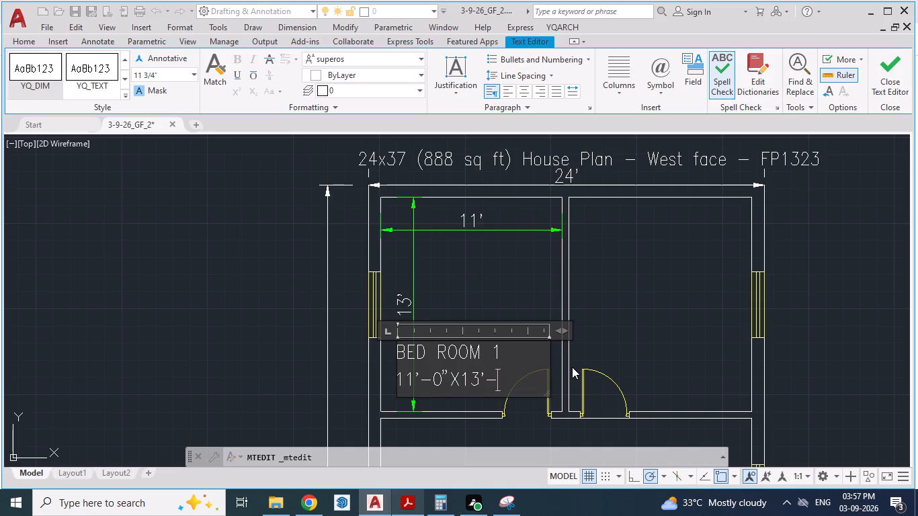
type("0\"")
Centre-align both lines of the BED ROOM 1 label, narrow its text frame to fit the size line, and finish editing.
left_click_drag(534, 376, 373, 339)
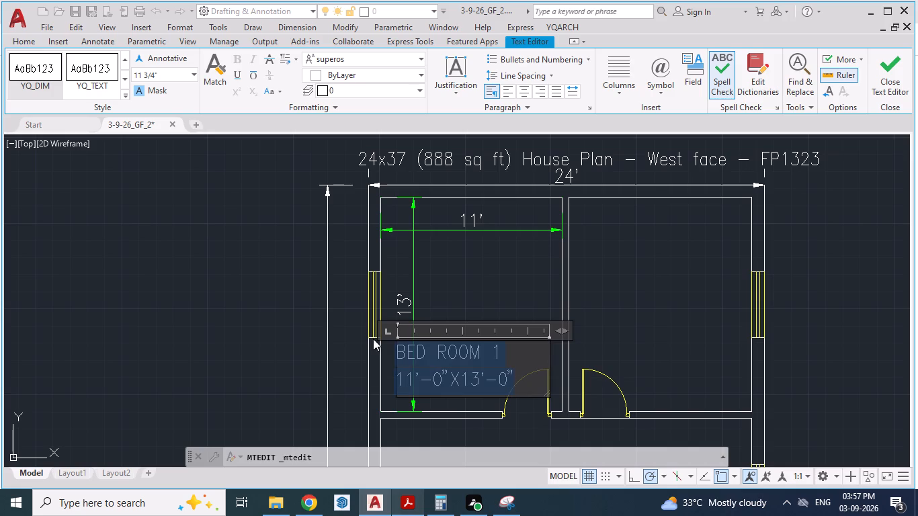
left_click(519, 92)
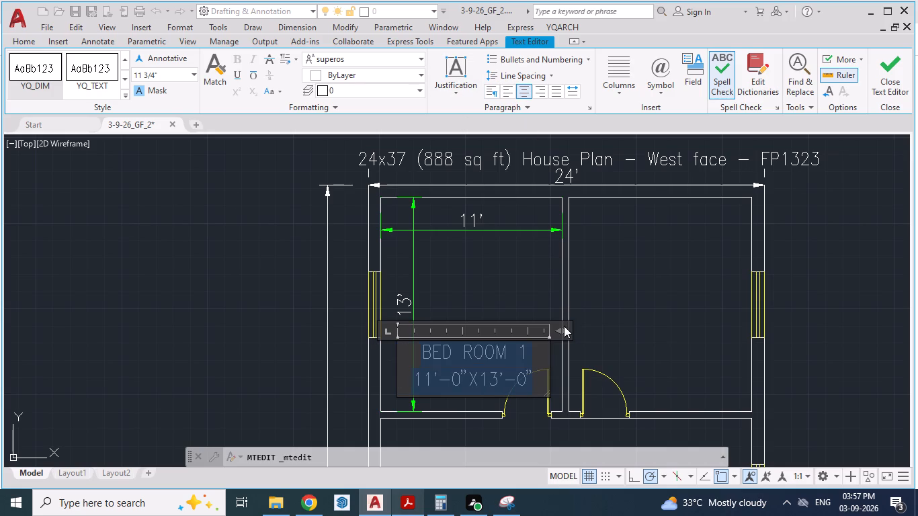
left_click_drag(563, 329, 530, 329)
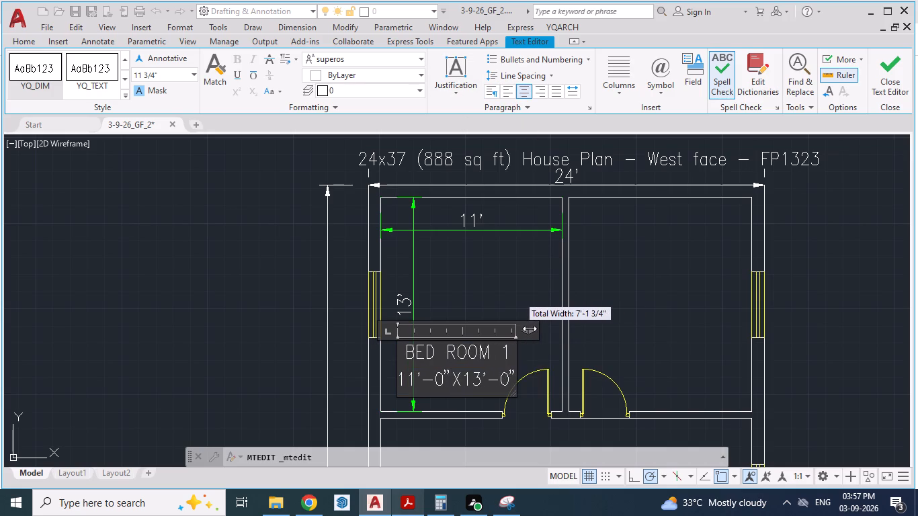
left_click_drag(530, 329, 539, 322)
left_click(518, 285)
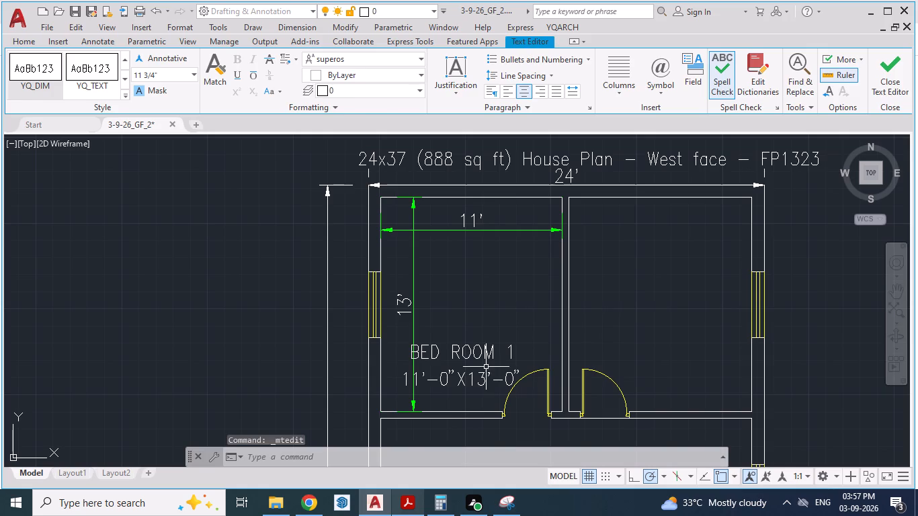
Copy the BED ROOM 1 label into the upper-right bedroom and move the copy clear of the bottom wall, beside the door.
left_click(474, 354)
key("ctrl+c")
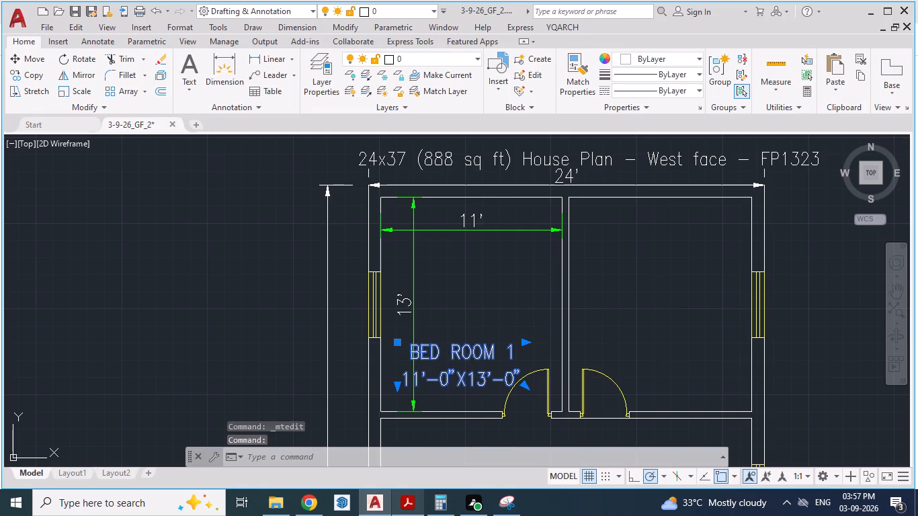
key("ctrl+v")
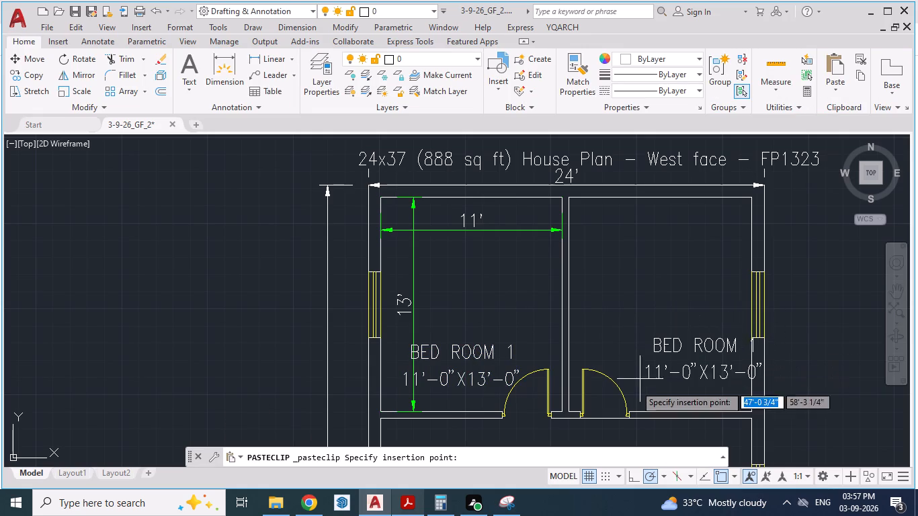
left_click(624, 388)
scroll(620, 309, "down", 2)
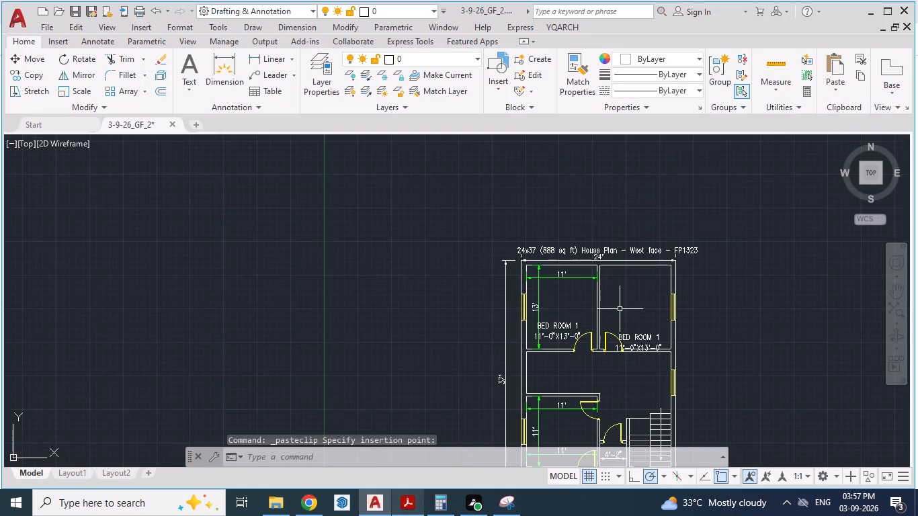
scroll(642, 361, "up", 2)
left_click(624, 301)
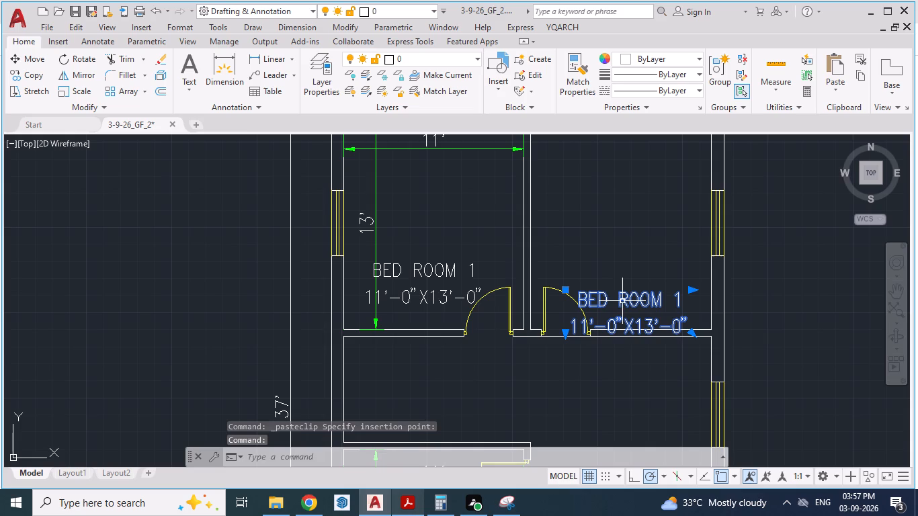
key("m")
key("Return")
left_click_drag(620, 310, 616, 296)
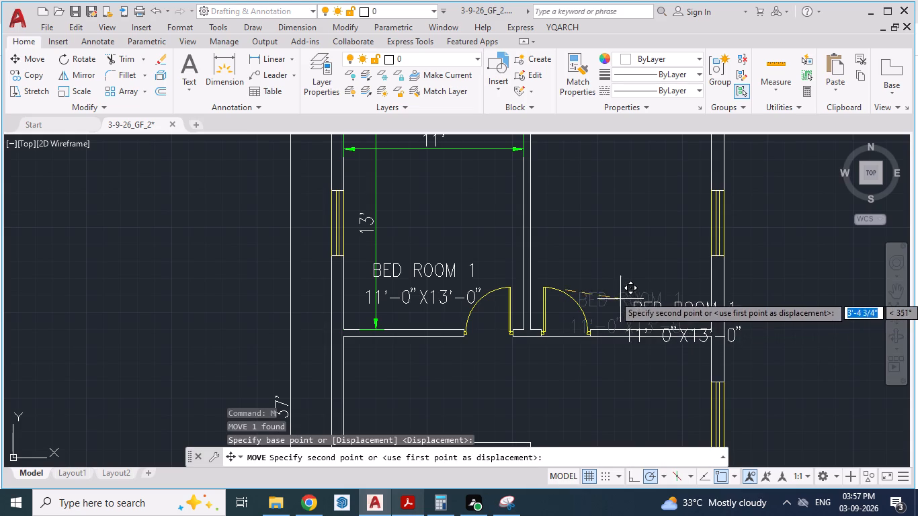
left_click_drag(616, 296, 578, 267)
left_click(578, 267)
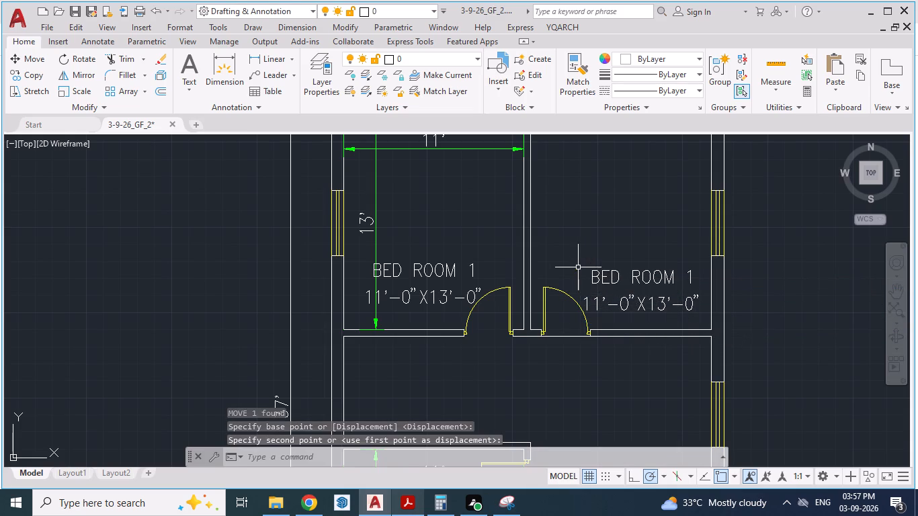
Change the size line of the upper-right bedroom's label to 11'-1"X13'-0".
double_click(621, 308)
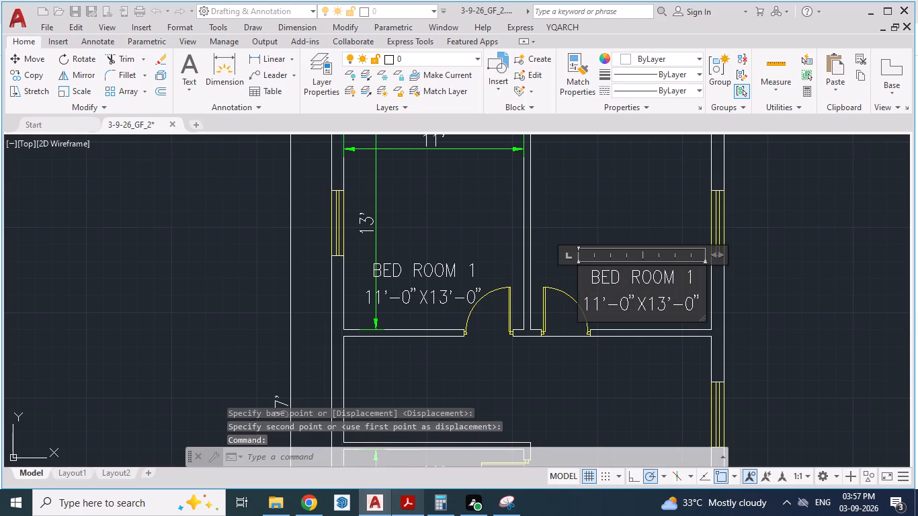
key("Delete")
key("1")
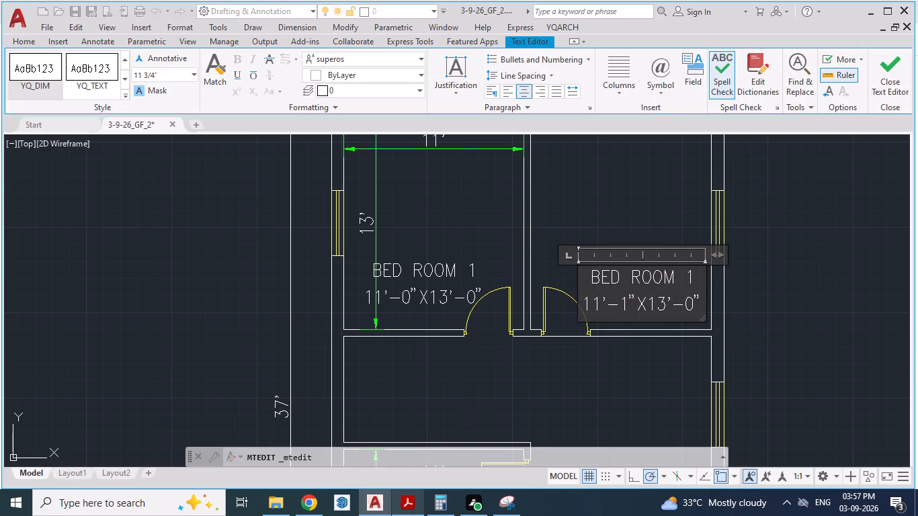
left_click(644, 226)
Check the room sizes in the PDF and add a copy of the bedroom label in the lower-left bedroom, with its size line reading 11'-0"X11'-0".
key("alt+Tab")
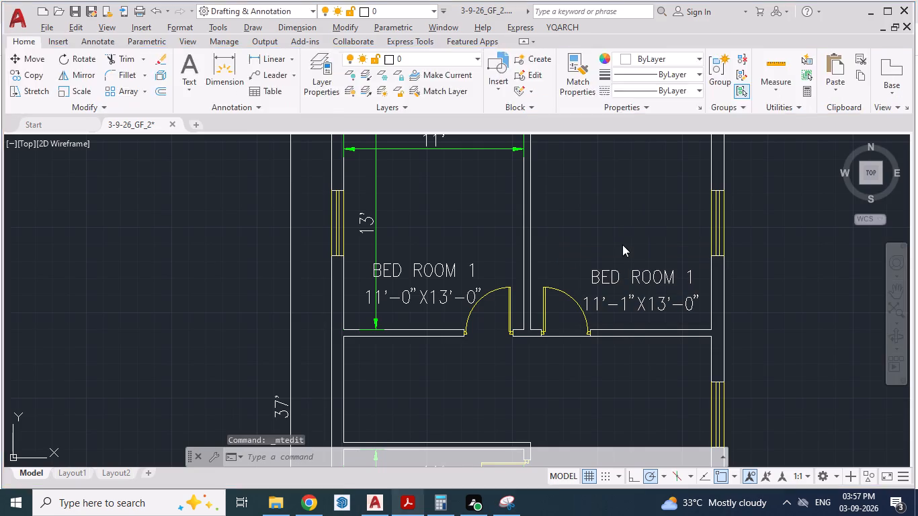
scroll(622, 245, "down", 2)
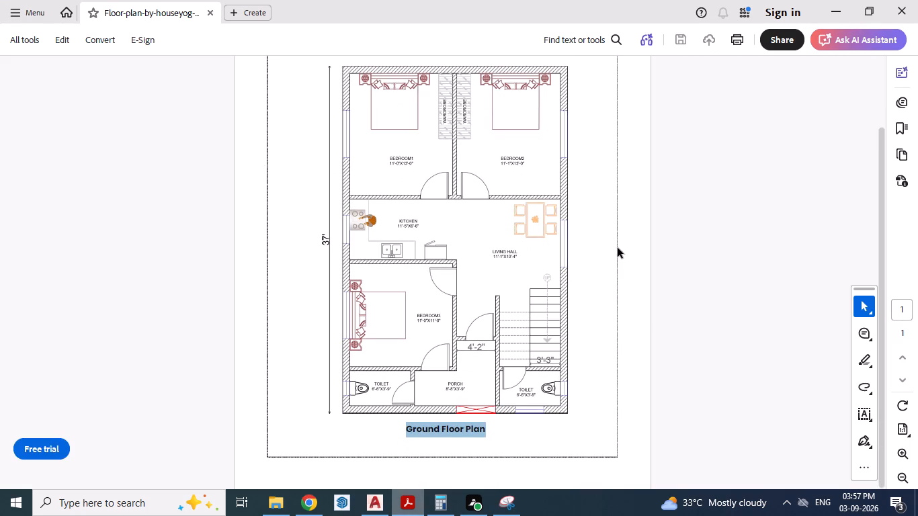
key("alt+Tab")
scroll(461, 268, "down", 4)
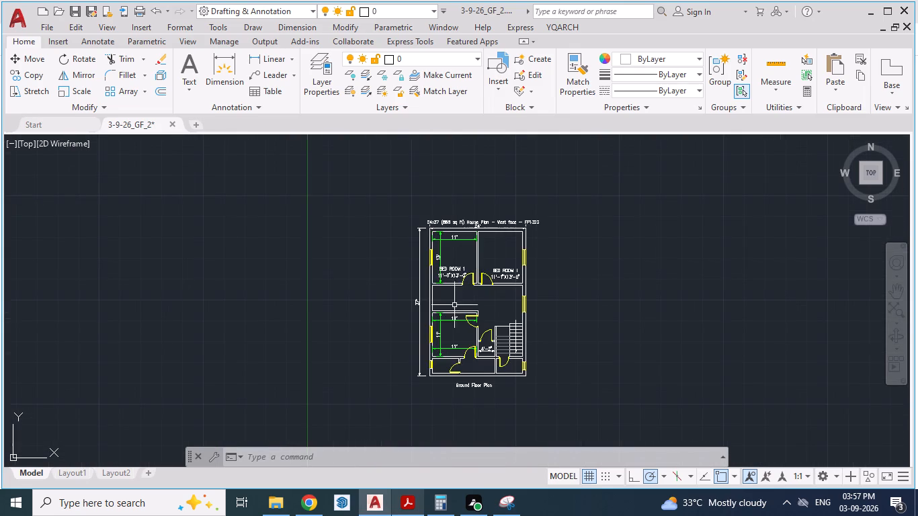
scroll(441, 364, "up", 3)
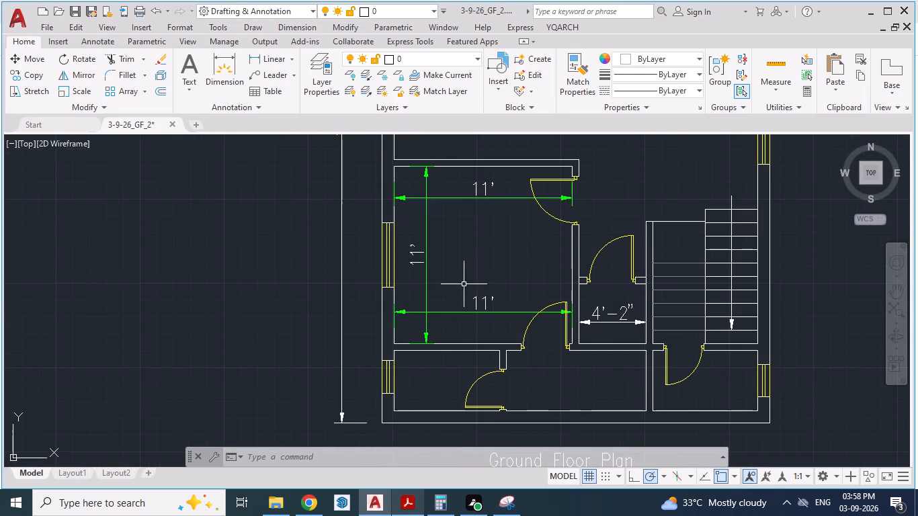
key("ctrl+v")
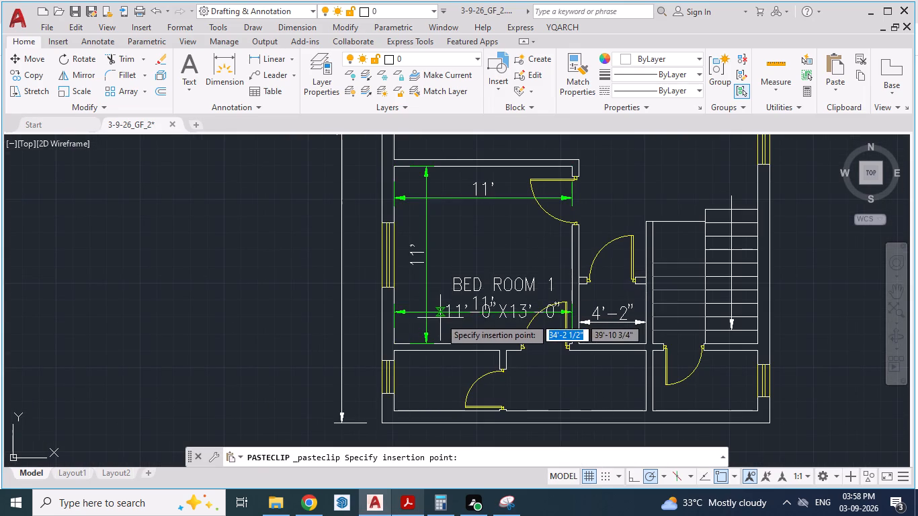
left_click(450, 273)
double_click(523, 265)
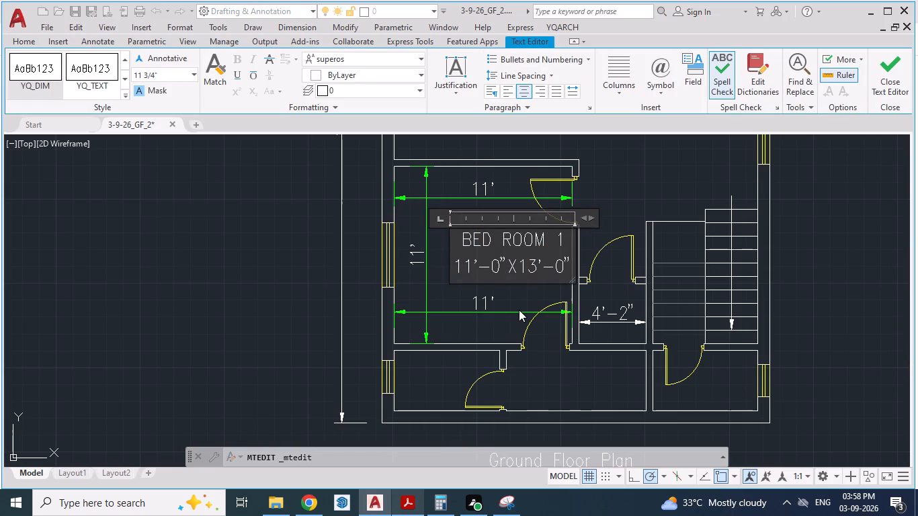
key("Delete")
key("1")
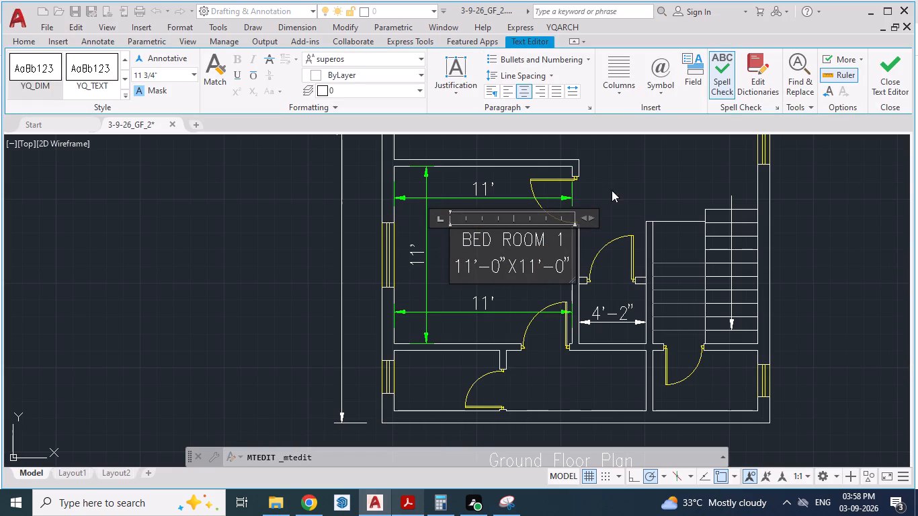
left_click(612, 189)
Check the PDF, paste a copy of the bedroom label in the kitchen area, and replace its name line with "KITCHEN".
scroll(484, 308, "down", 1)
key("alt+Tab")
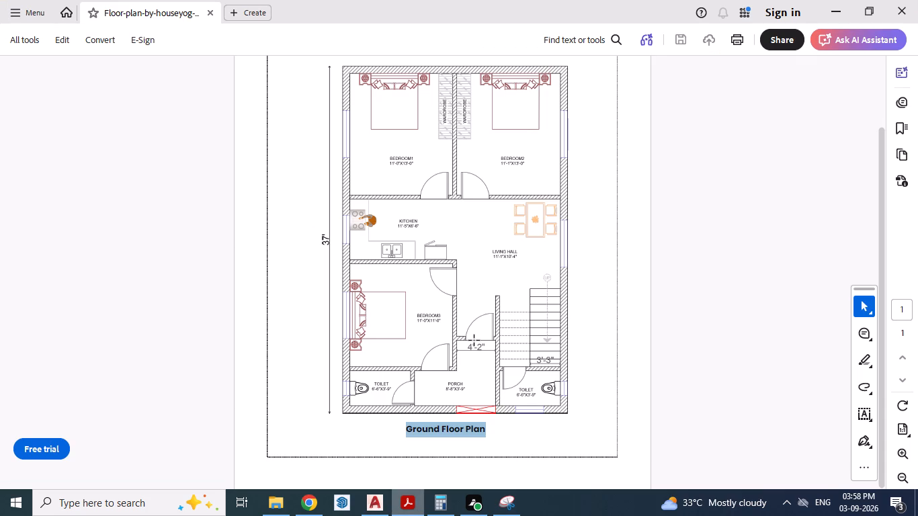
key("alt+Tab")
scroll(472, 309, "down", 1)
scroll(480, 233, "up", 2)
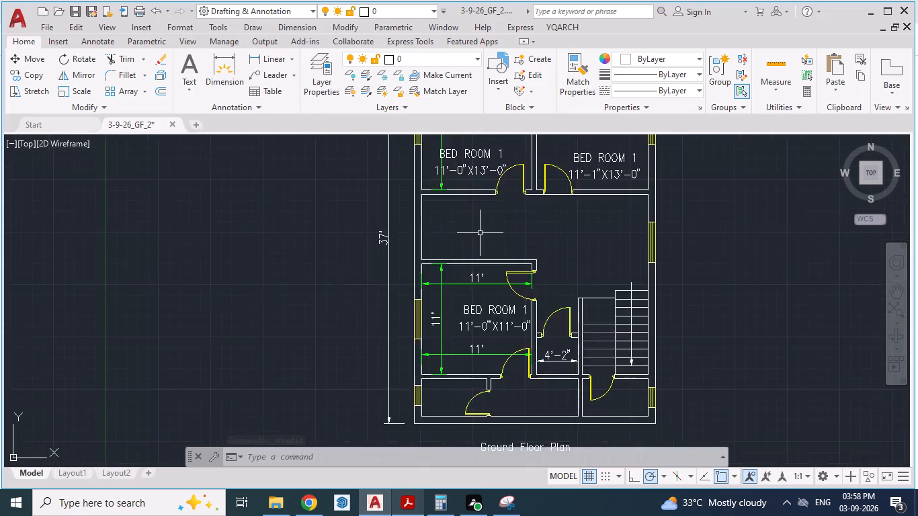
key("ctrl+v")
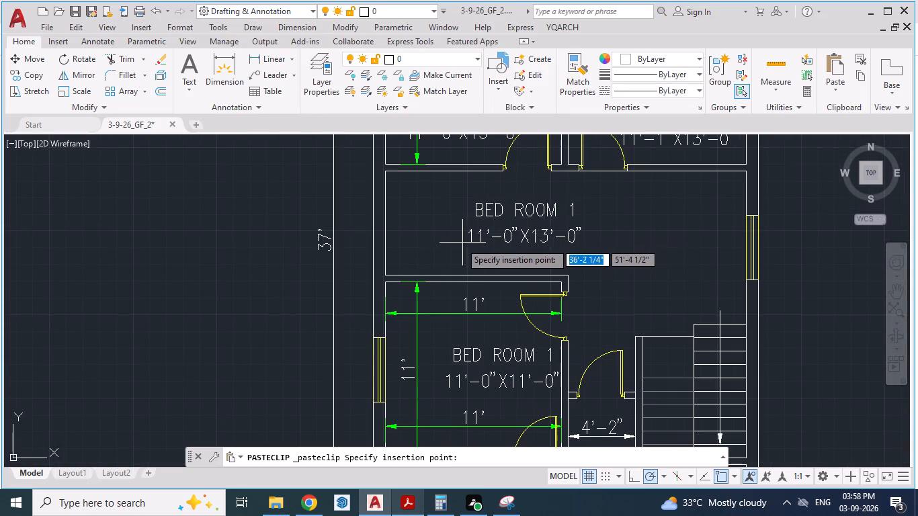
left_click(437, 240)
triple_click(462, 212)
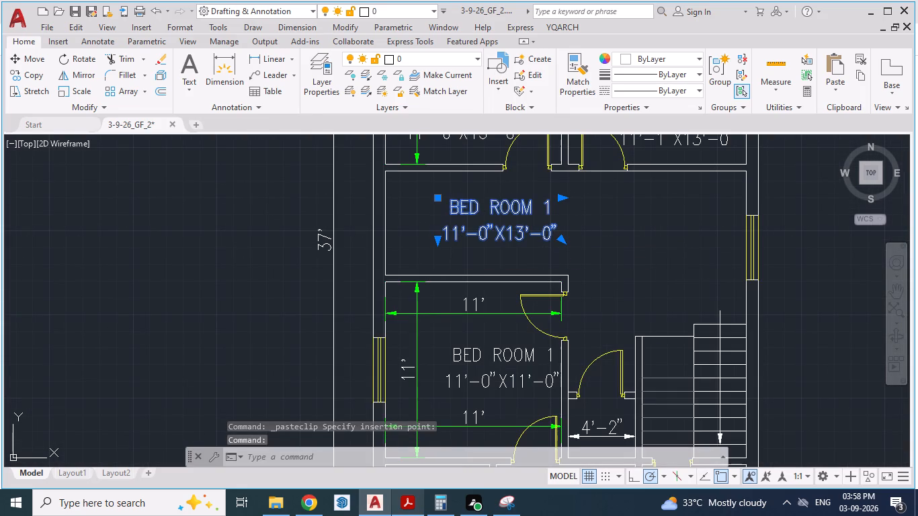
left_click_drag(551, 208, 417, 201)
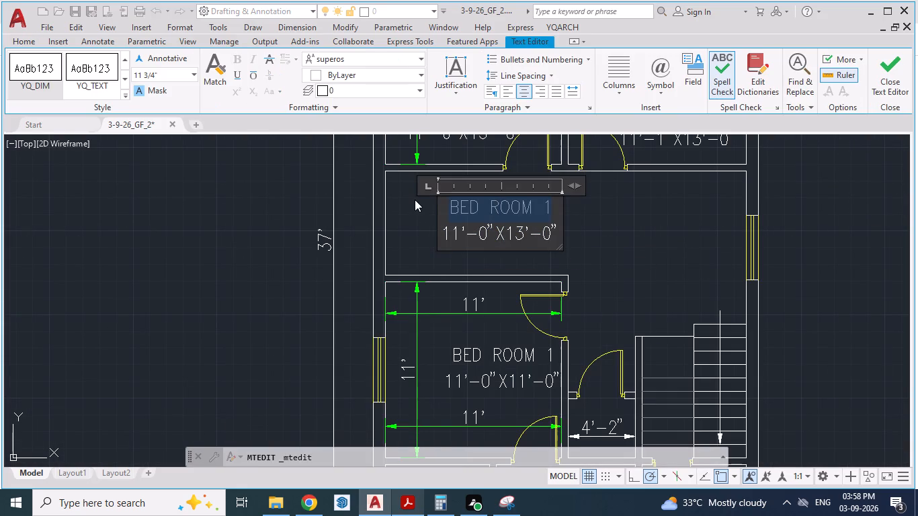
type("KITCHEN")
Look up the kitchen's size in the PDF and set the KITCHEN label's size line to 11'-5"X6'-6".
key("alt+Tab")
scroll(414, 201, "up", 2, "ctrl")
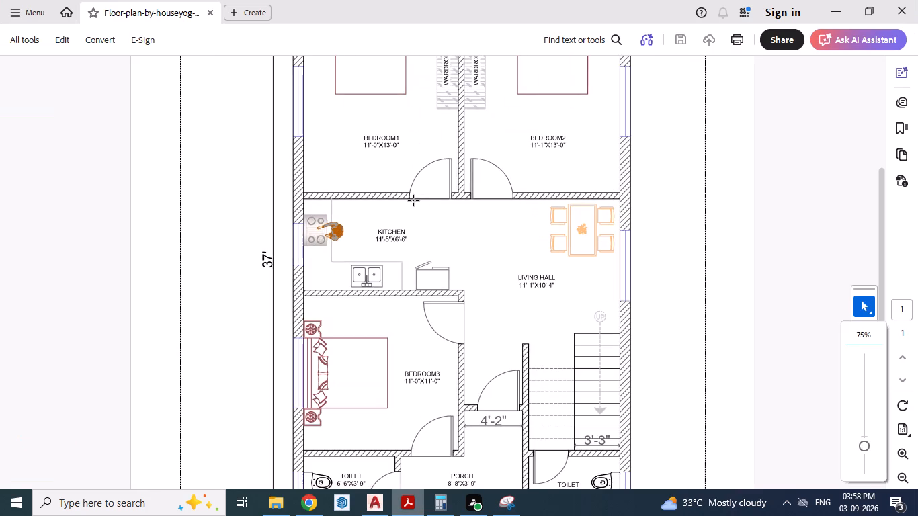
key("alt+Tab")
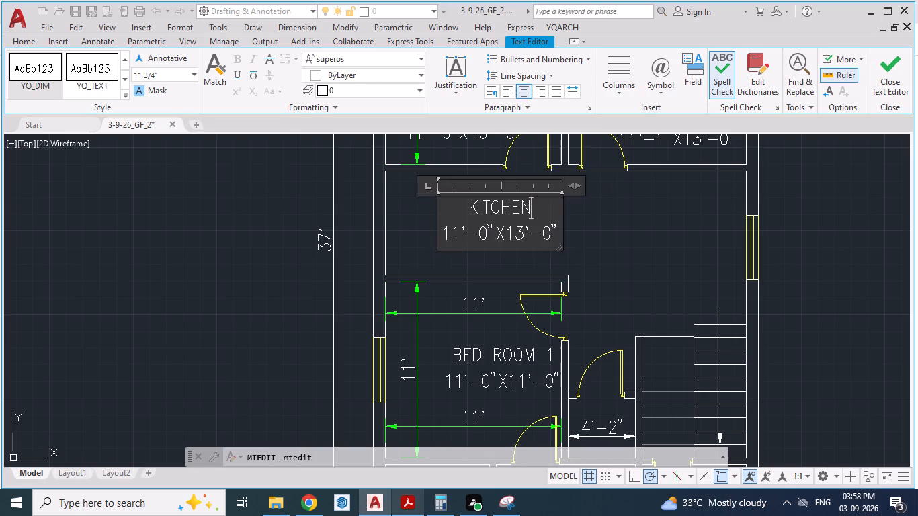
left_click(478, 232)
key("Delete")
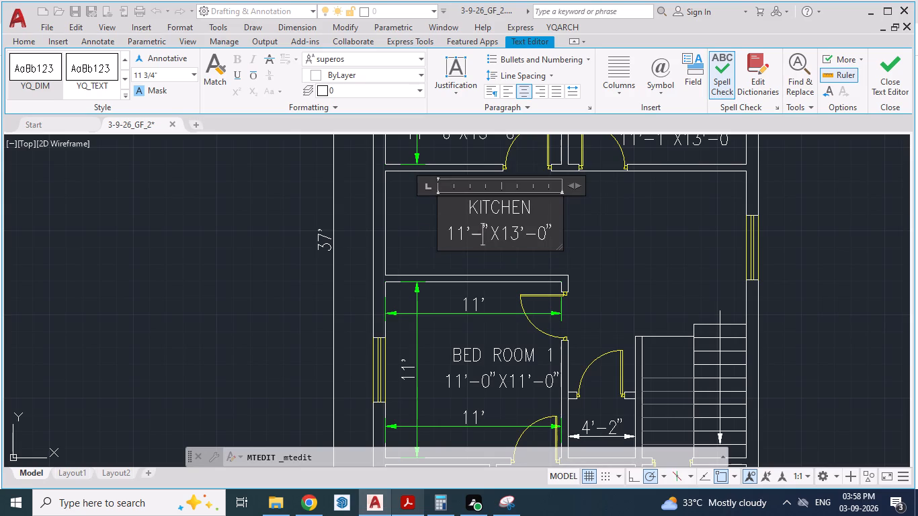
key("5")
left_click(518, 230)
key("Delete")
key("BackSpace")
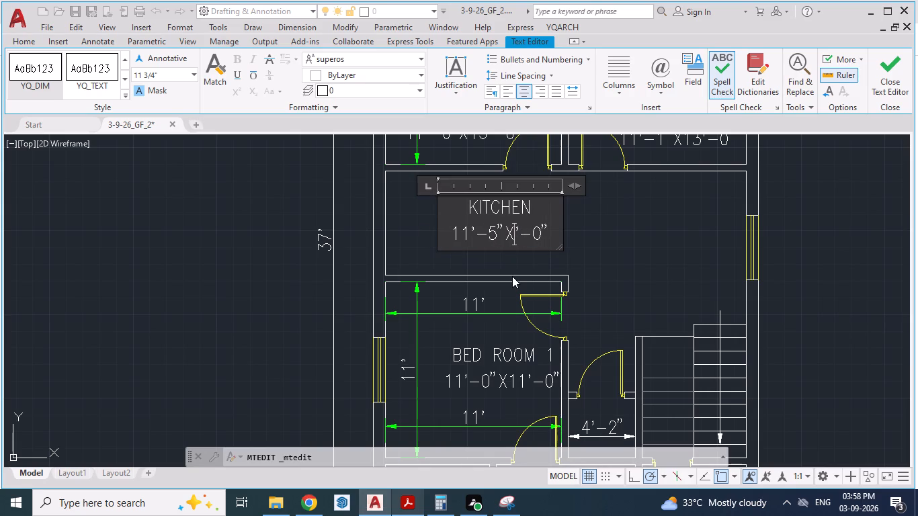
key("6")
left_click(538, 236)
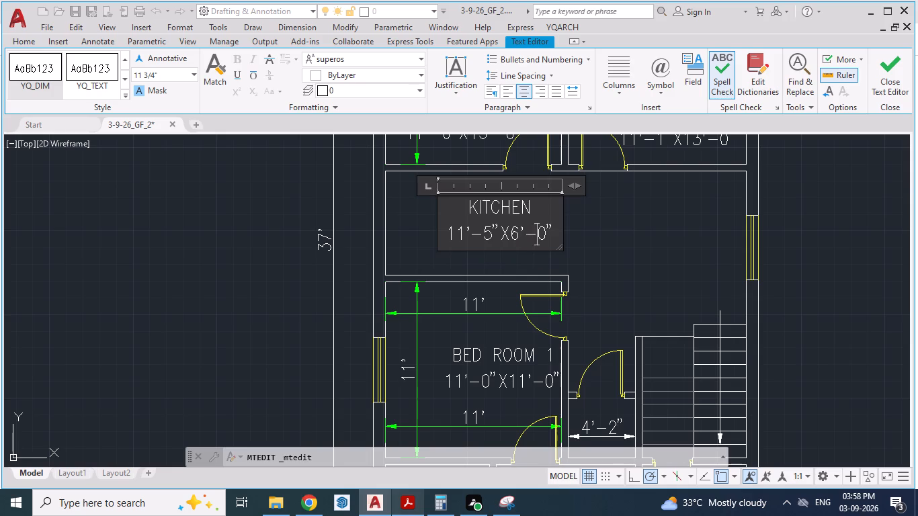
key("Delete")
key("6")
left_click(621, 257)
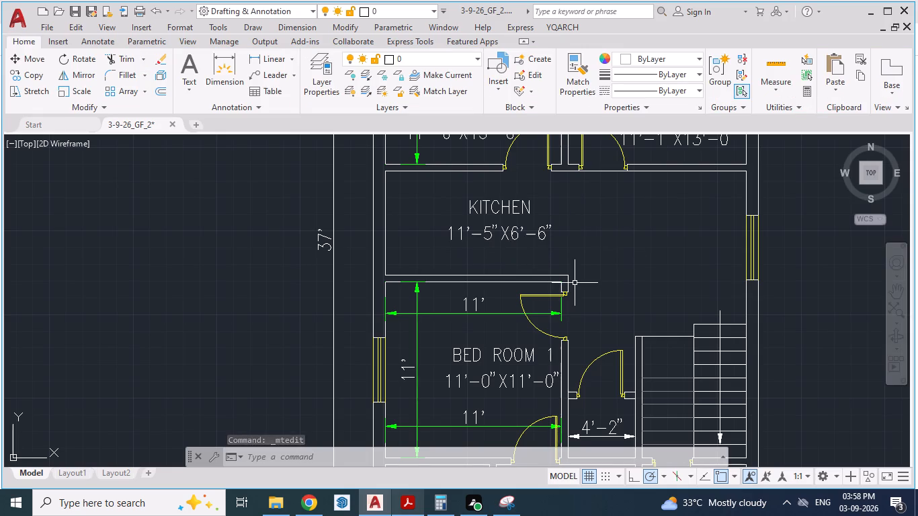
Check the PDF, paste a copy of the bedroom label in the living hall area, and replace its name line with "LIVING".
key("alt+Tab")
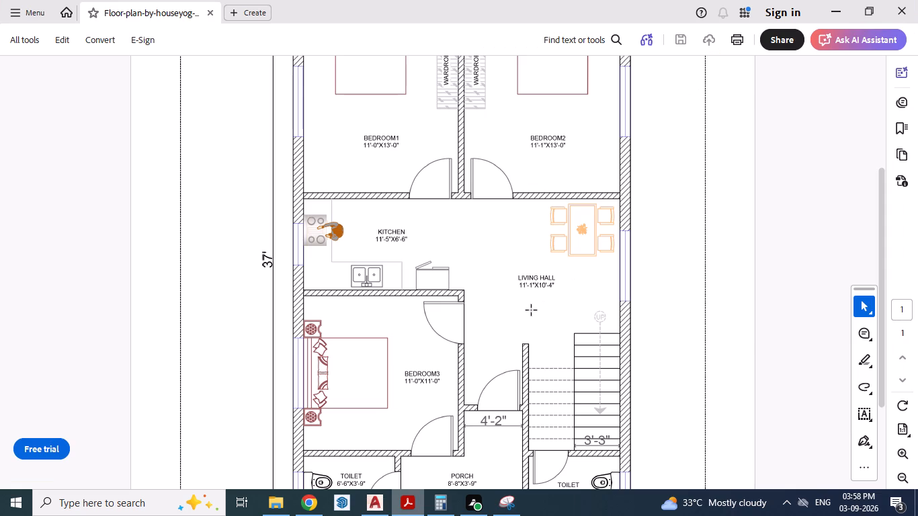
key("alt+Tab")
scroll(534, 303, "down", 1)
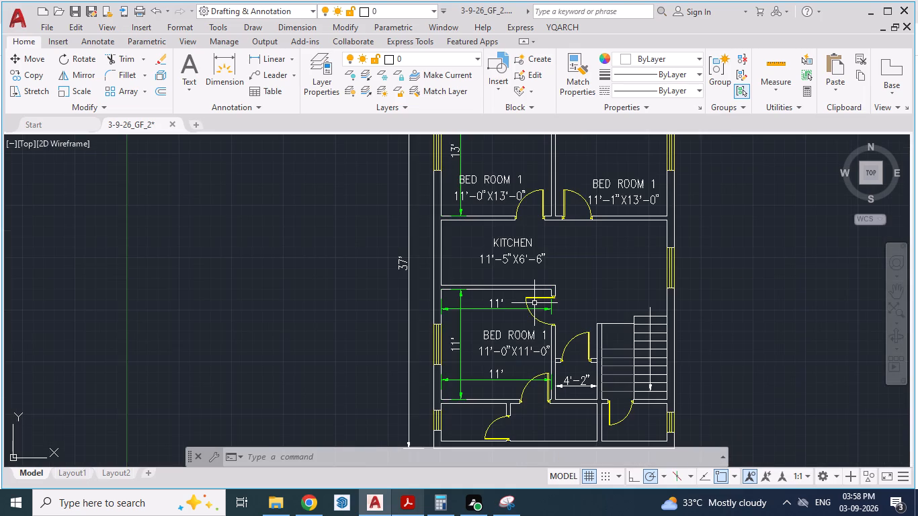
key("alt+Tab")
key("alt+Tab")
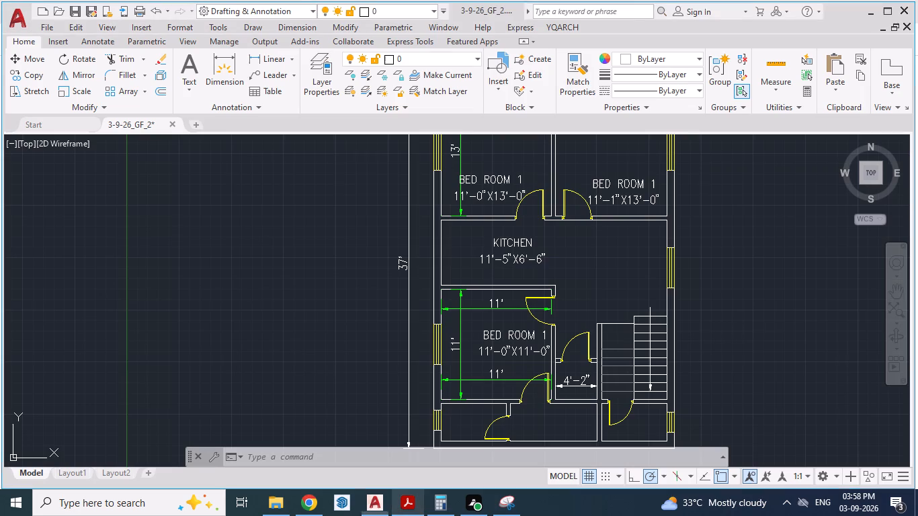
key("ctrl+v")
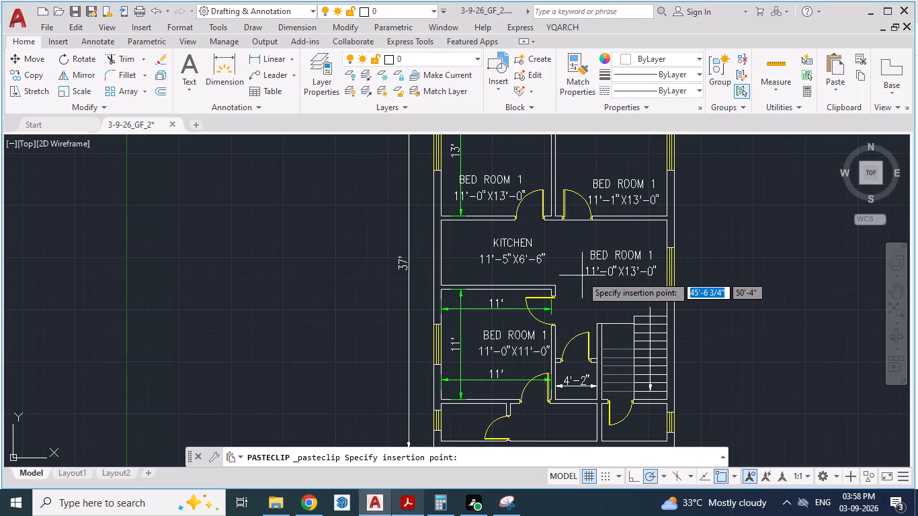
left_click(579, 275)
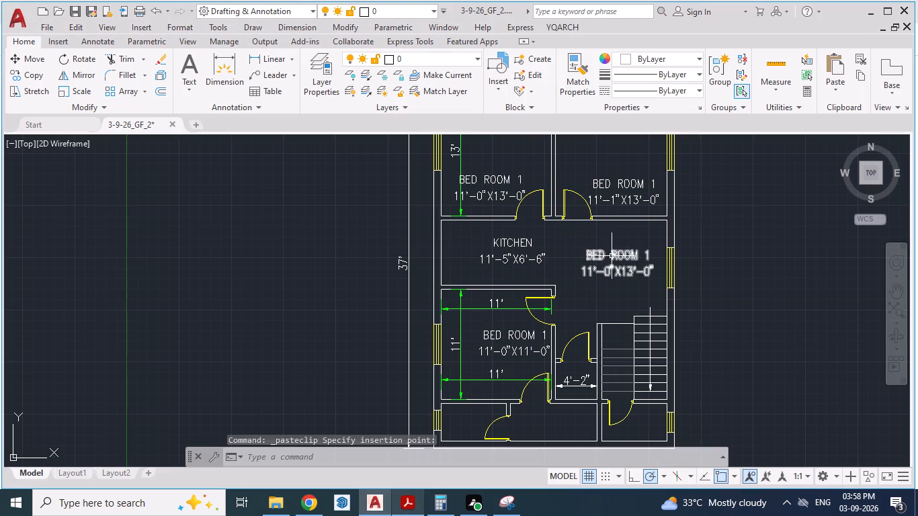
triple_click(612, 256)
left_click(612, 256)
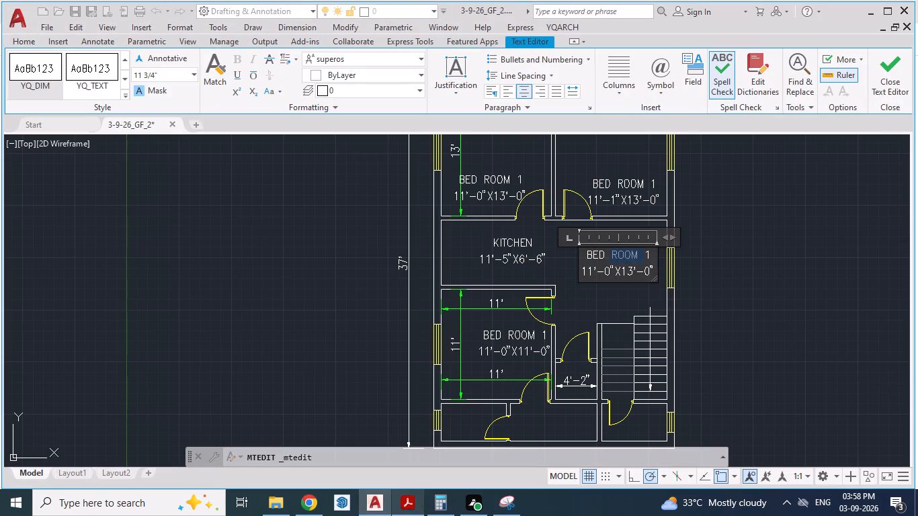
left_click_drag(649, 255, 544, 252)
type("LIVING")
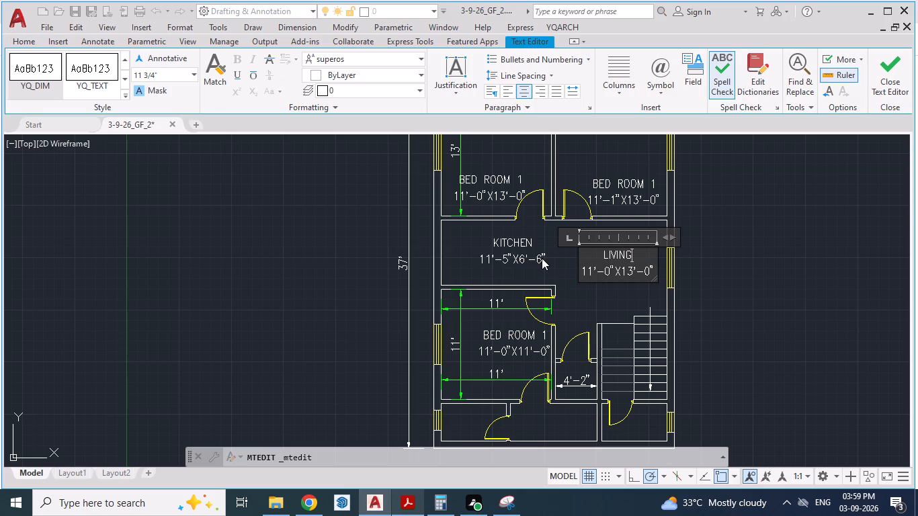
Look up the living hall's size in the PDF and set the LIVING label's size line to 11'-1"X10'-4".
left_click(603, 269)
key("Delete")
key("1")
left_click(622, 270)
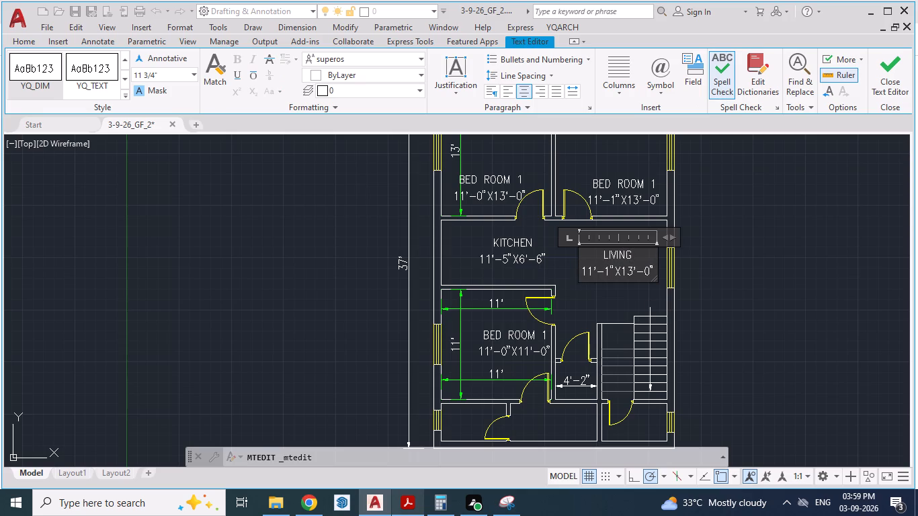
key("alt+Tab")
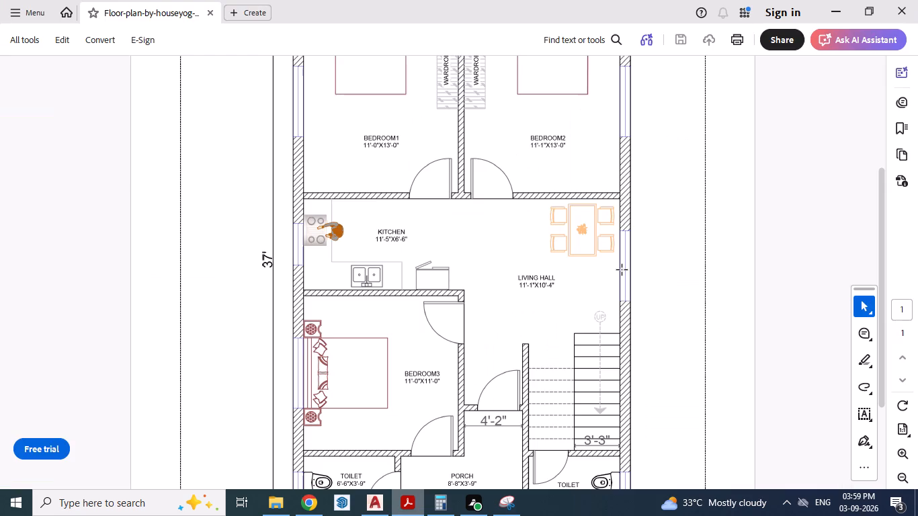
key("alt+Tab")
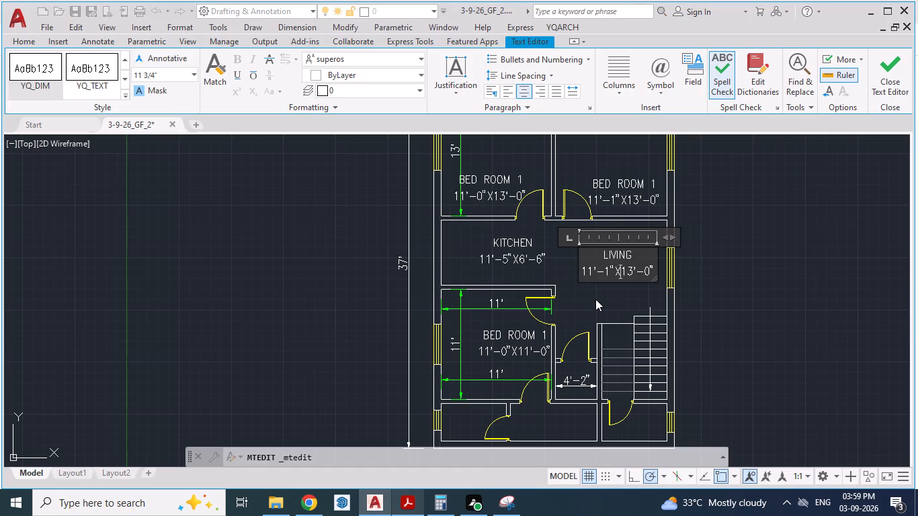
key("Right")
key("Delete")
key("0")
key("Right")
key("Right")
key("Delete")
key("4")
left_click(589, 315)
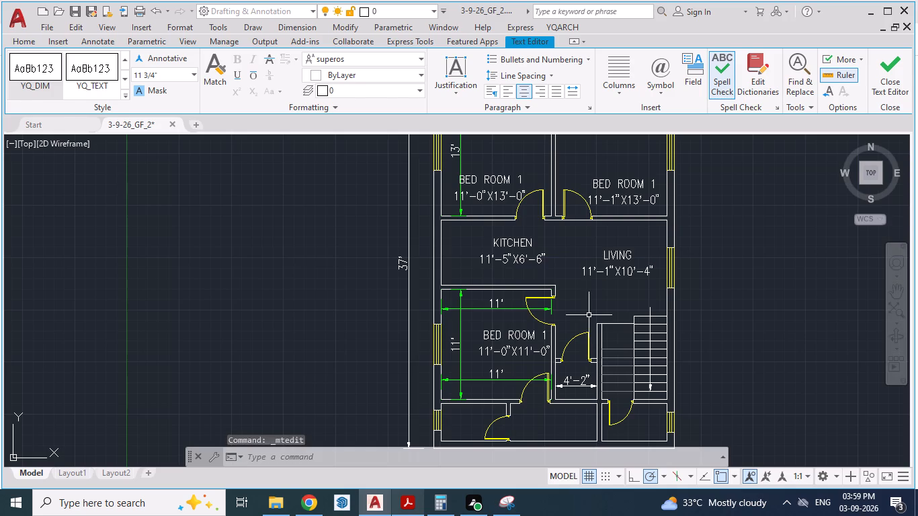
Check the lower rooms in the PDF and paste a copy of the bedroom label in the lower-left toilet.
scroll(524, 289, "down", 1)
scroll(609, 340, "up", 2)
scroll(589, 329, "down", 3)
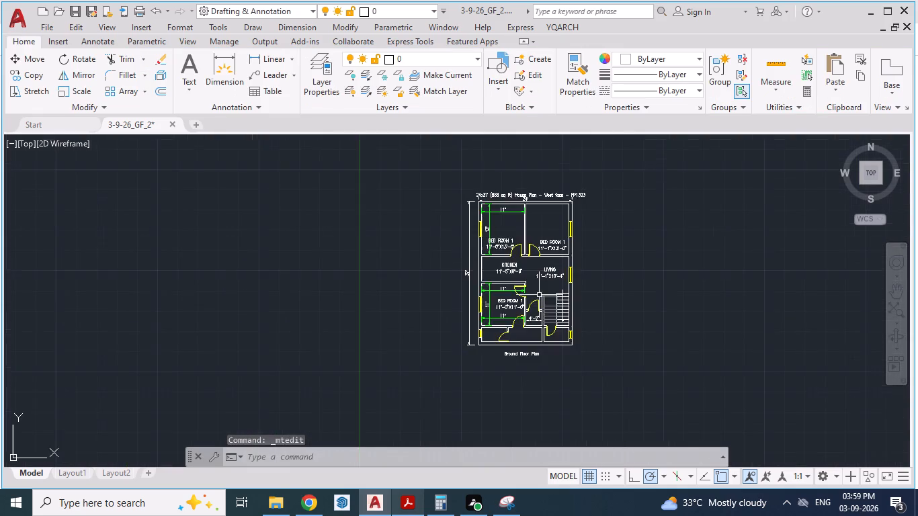
scroll(540, 350, "up", 2)
key("alt+Tab")
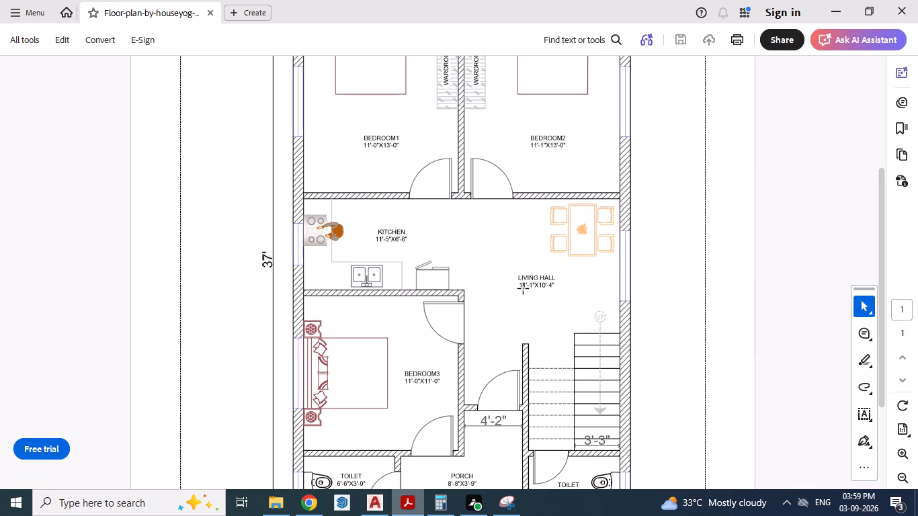
scroll(504, 266, "down", 5)
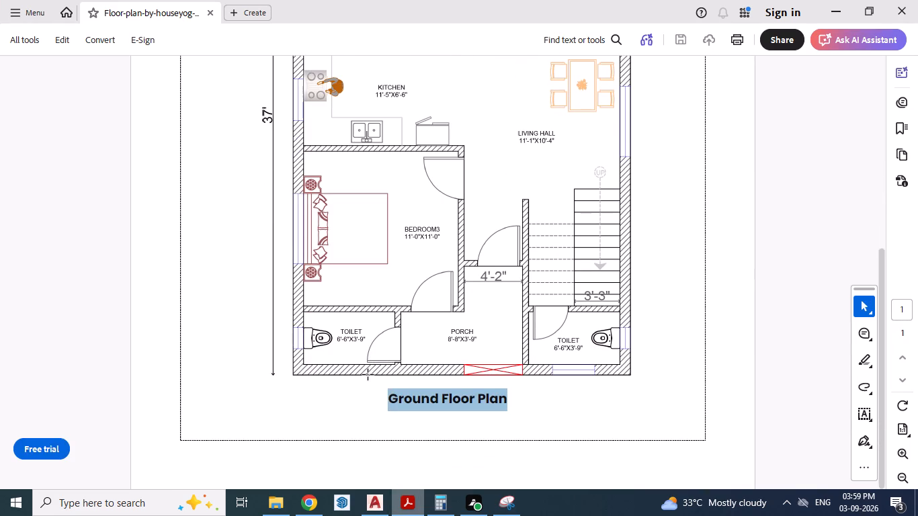
key("alt+Tab")
scroll(368, 375, "up", 1)
scroll(459, 277, "up", 1)
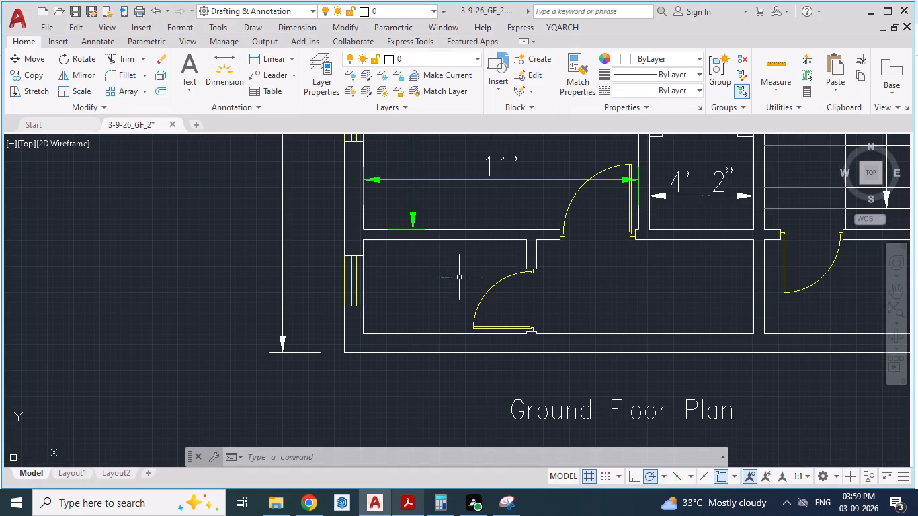
key("ctrl+v")
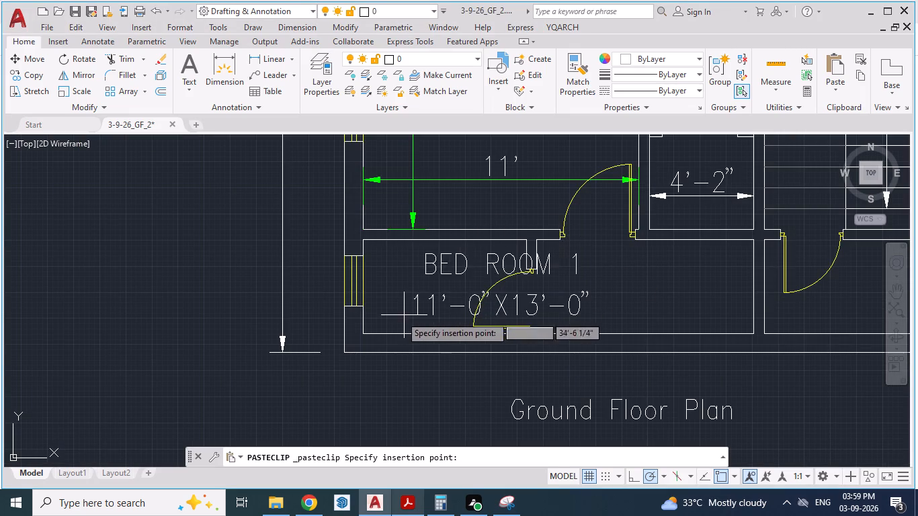
left_click(384, 322)
Scale the pasted label in the lower-left toilet down to a small fraction of its size.
left_click(409, 277)
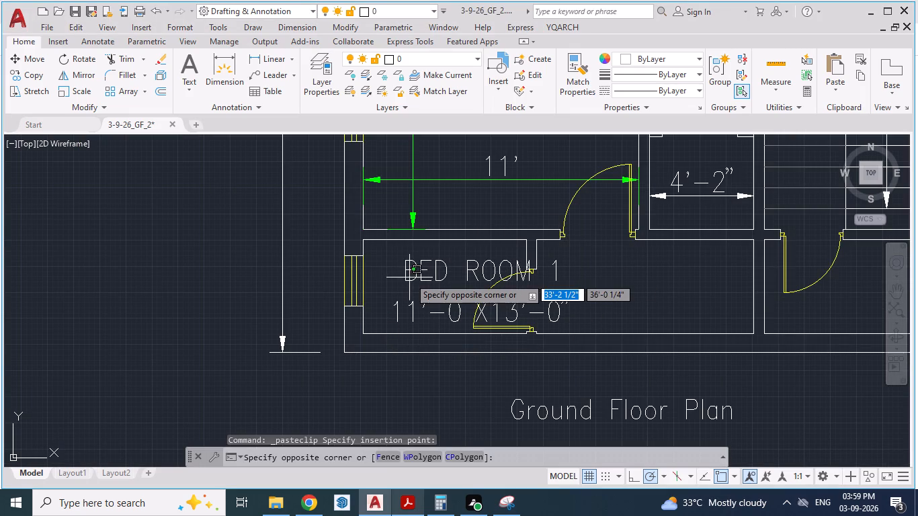
left_click(405, 276)
type("SCA")
key("Return")
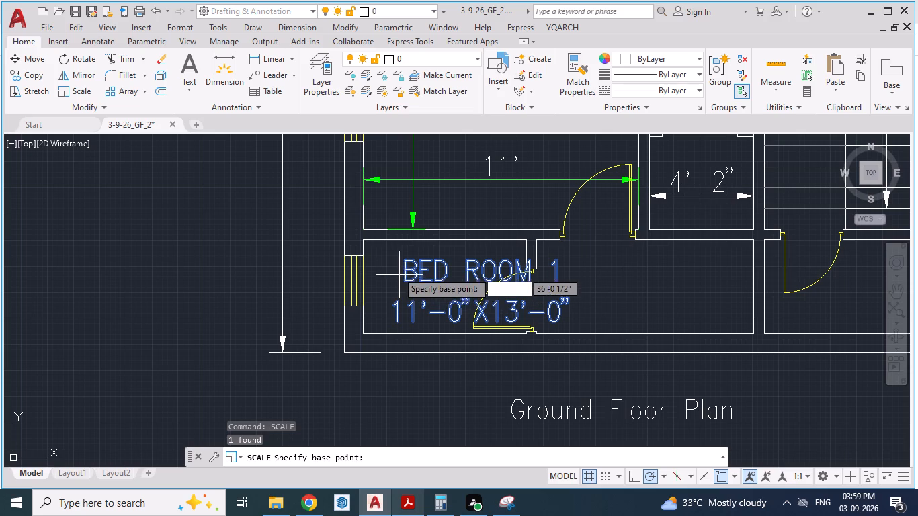
left_click_drag(394, 259, 409, 267)
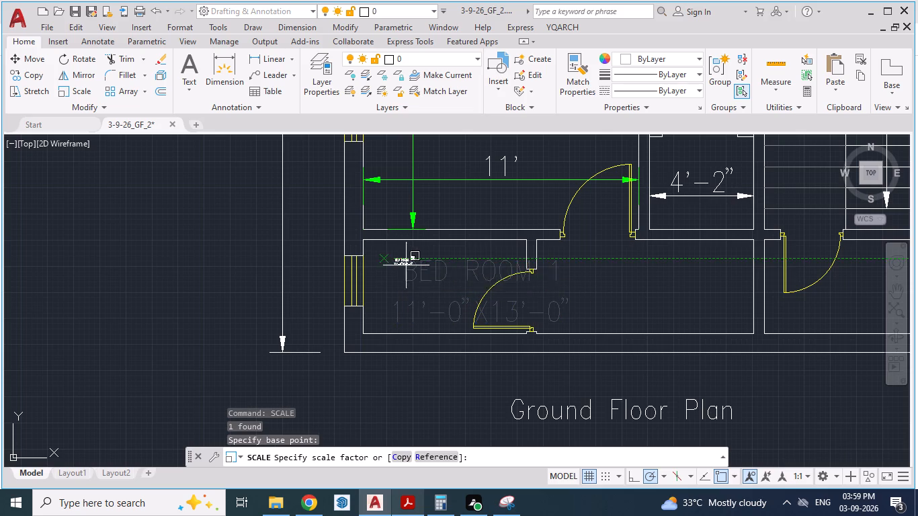
left_click_drag(409, 267, 427, 275)
left_click(427, 275)
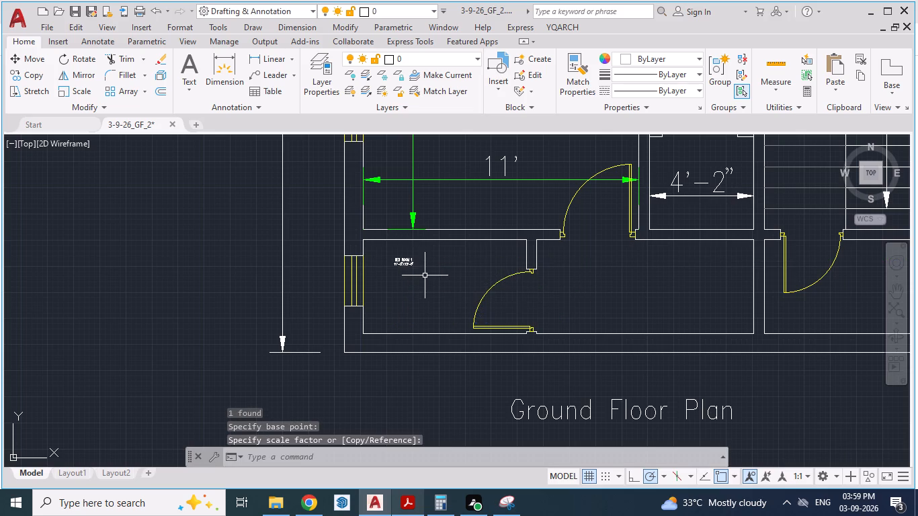
Scale the tiny label in the lower-left toilet up to a text height of about 2 3/4".
left_click(405, 260)
scroll(405, 267, "up", 4)
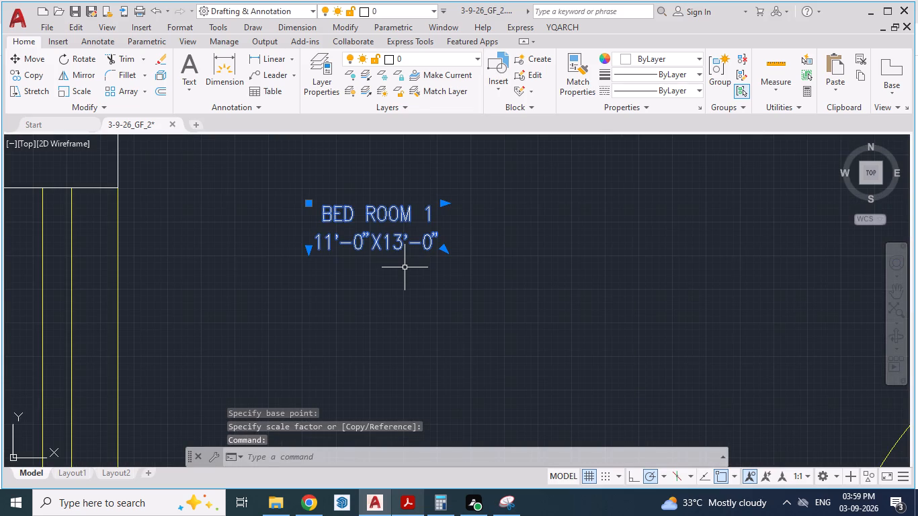
type("SCA")
key("Return")
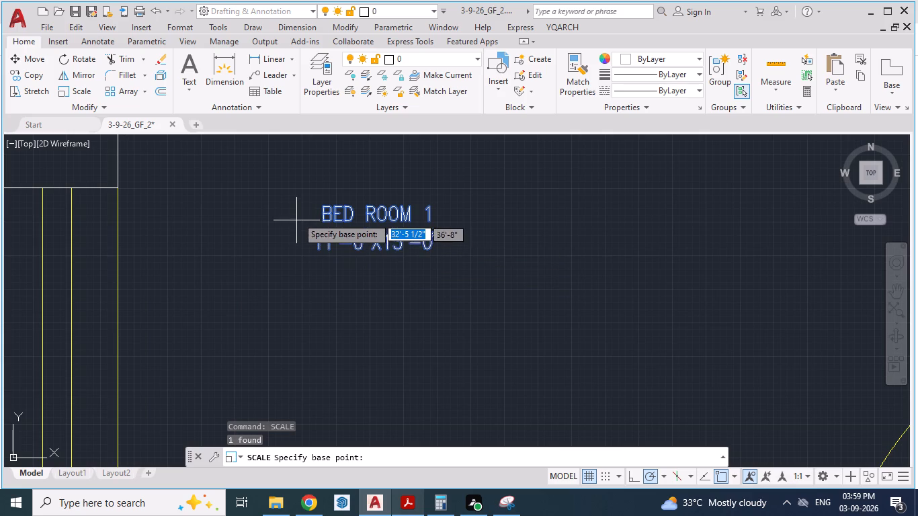
left_click_drag(325, 212, 296, 197)
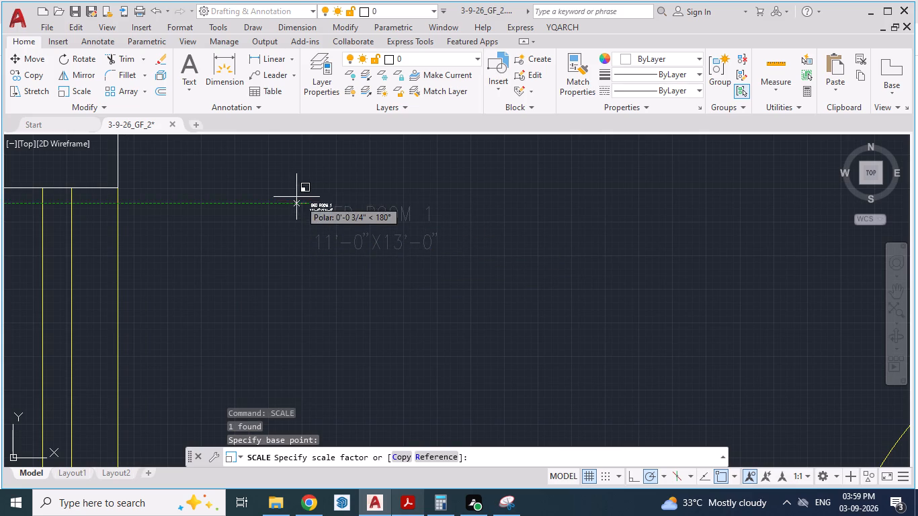
left_click_drag(296, 197, 394, 233)
left_click(394, 233)
scroll(507, 329, "down", 3)
Check the lower-left toilet's size in the PDF and set its label's size line to 6'-6"X3'-9".
key("alt+Tab")
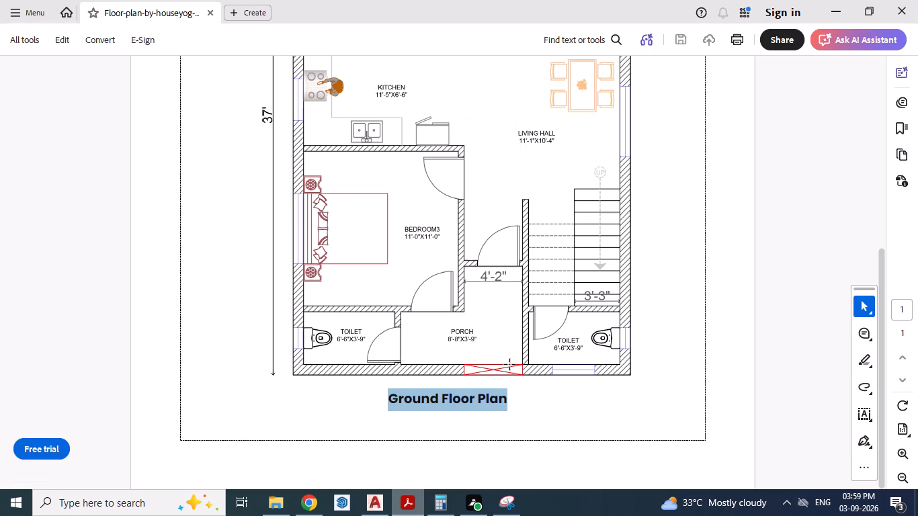
key("alt+Tab")
double_click(472, 316)
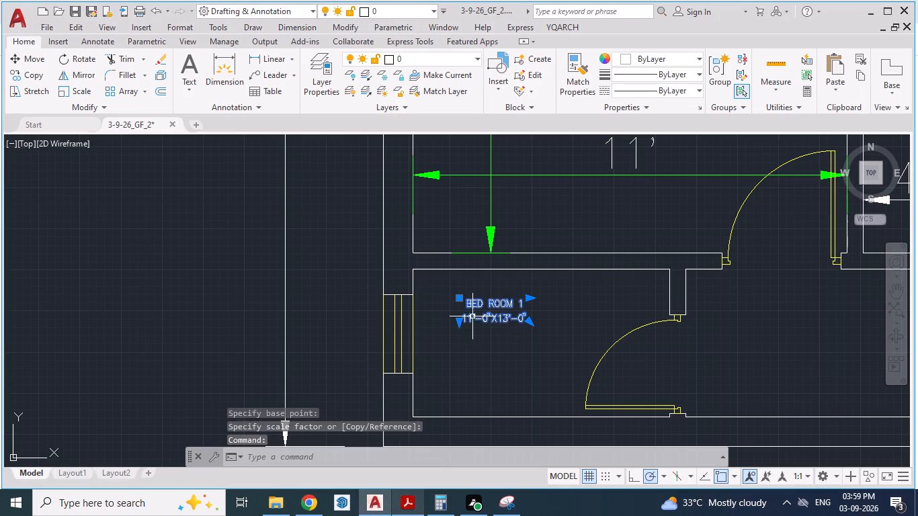
scroll(476, 326, "up", 4)
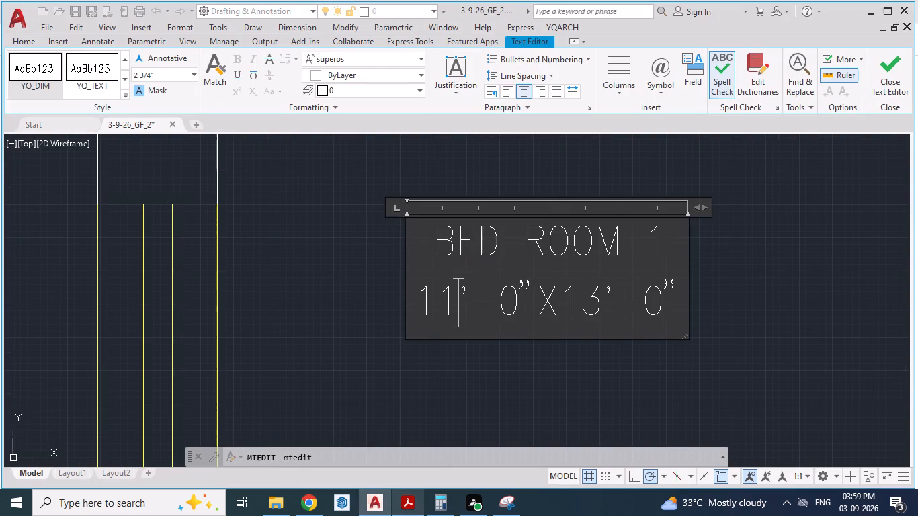
key("BackSpace")
key("BackSpace")
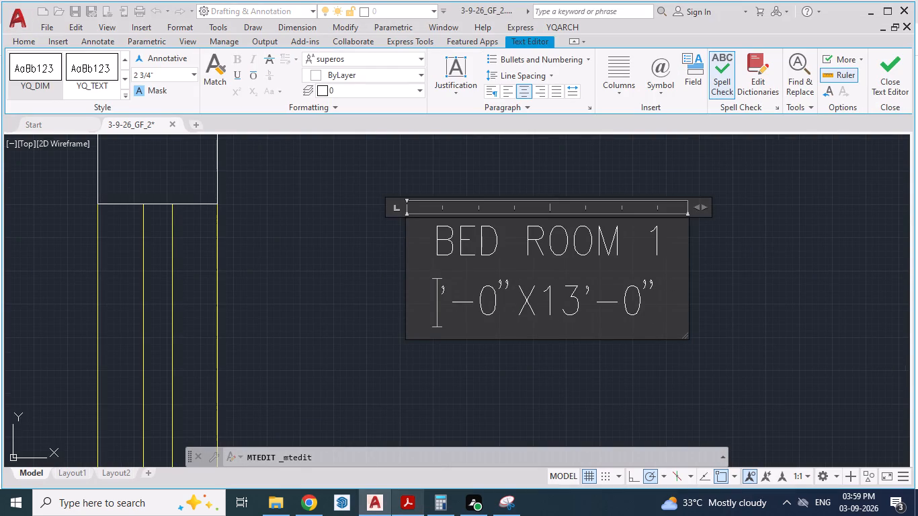
key("6")
key("Right")
key("Right")
key("Right")
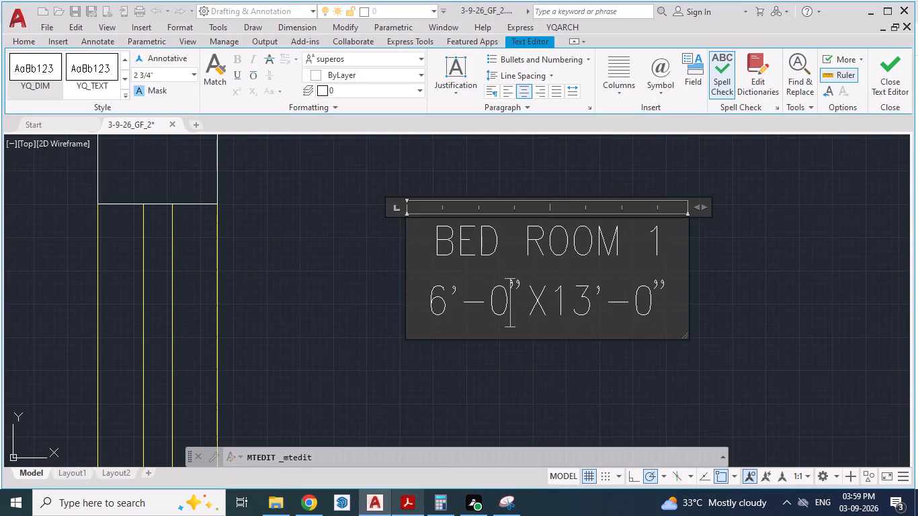
key("BackSpace")
key("6")
key("Right")
key("Right")
key("Right")
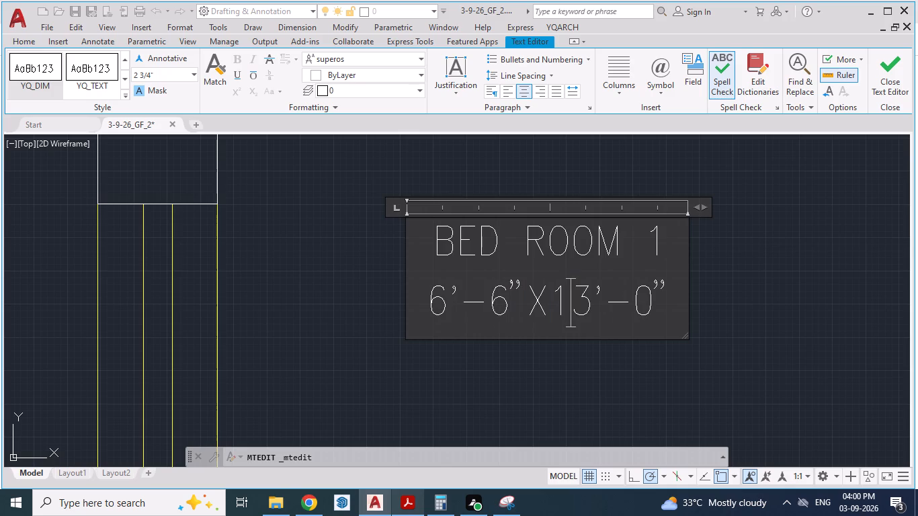
key("BackSpace")
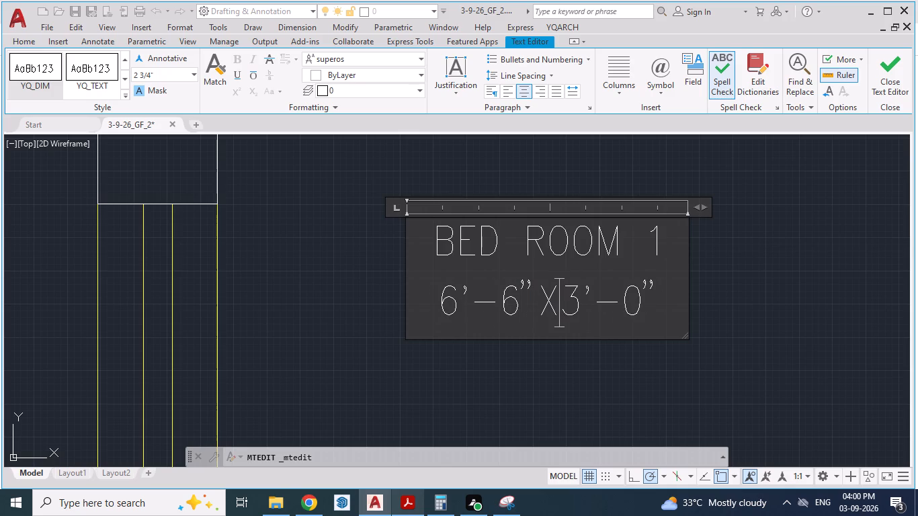
key("Right")
key("Right")
key("Right")
key("Right")
key("BackSpace")
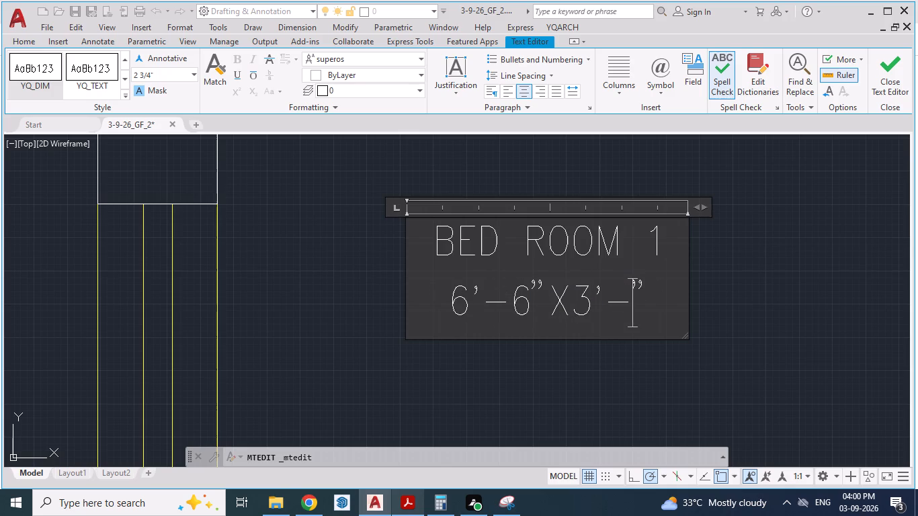
key("9")
left_click(436, 388)
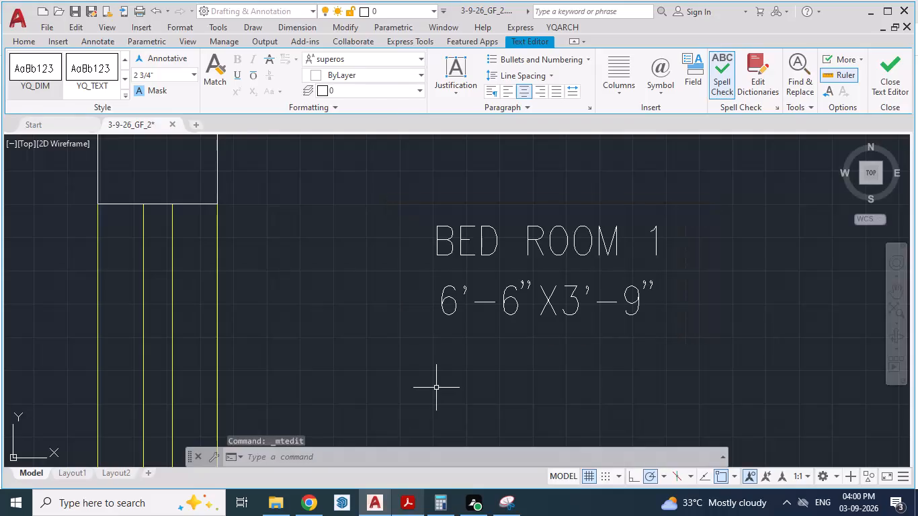
Copy the lower-left toilet's label to the clipboard.
left_click(440, 226)
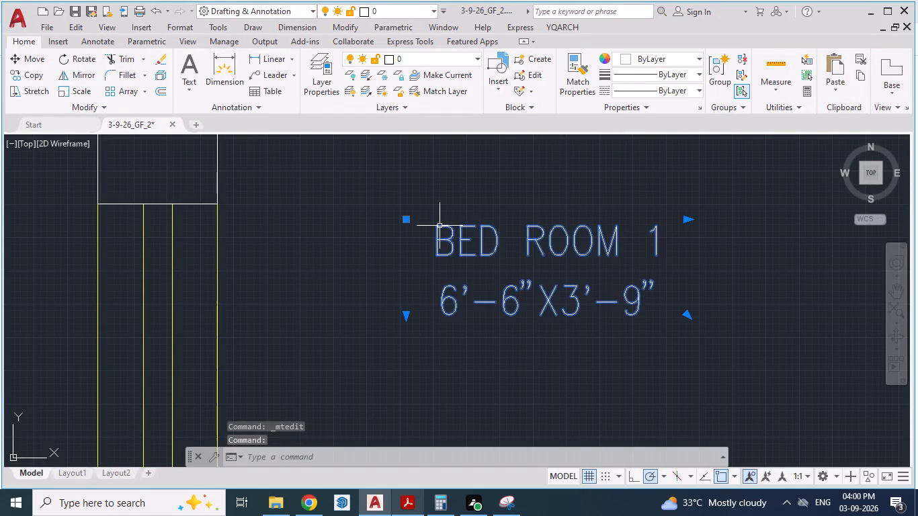
key("ctrl+c")
Replace the name line of the lower-left toilet's label with TOILET.
triple_click(614, 230)
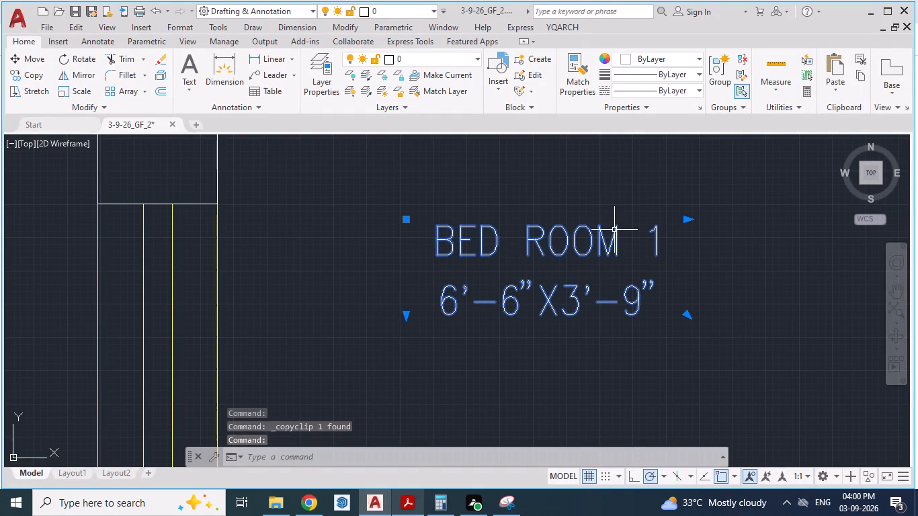
left_click_drag(662, 236, 621, 235)
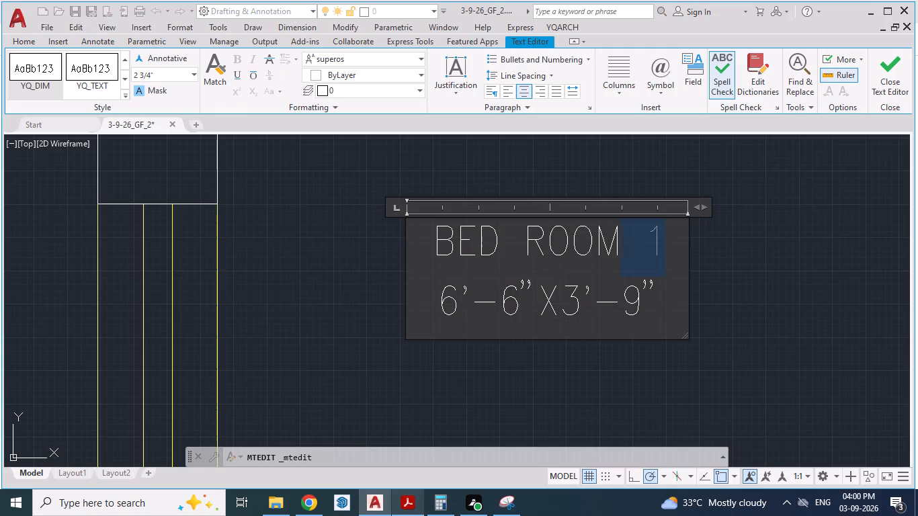
left_click_drag(621, 235, 421, 228)
type("TP")
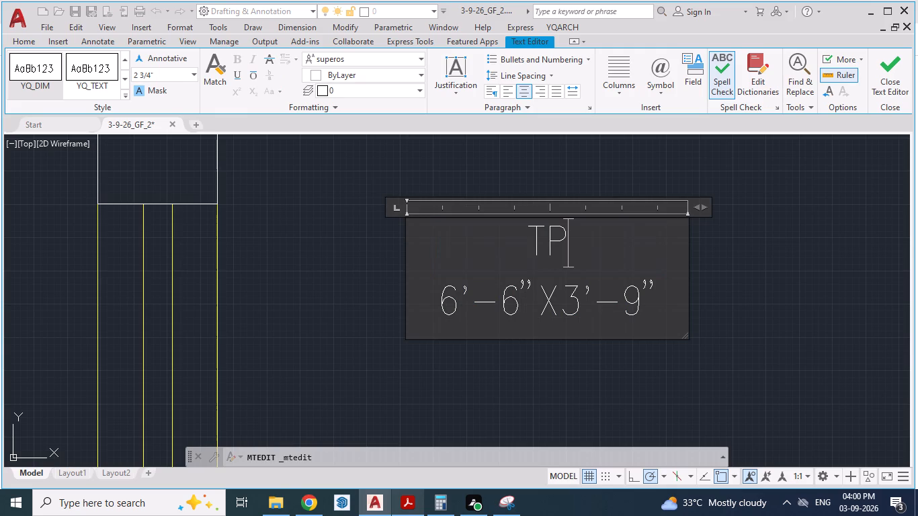
key("BackSpace")
type("OILET")
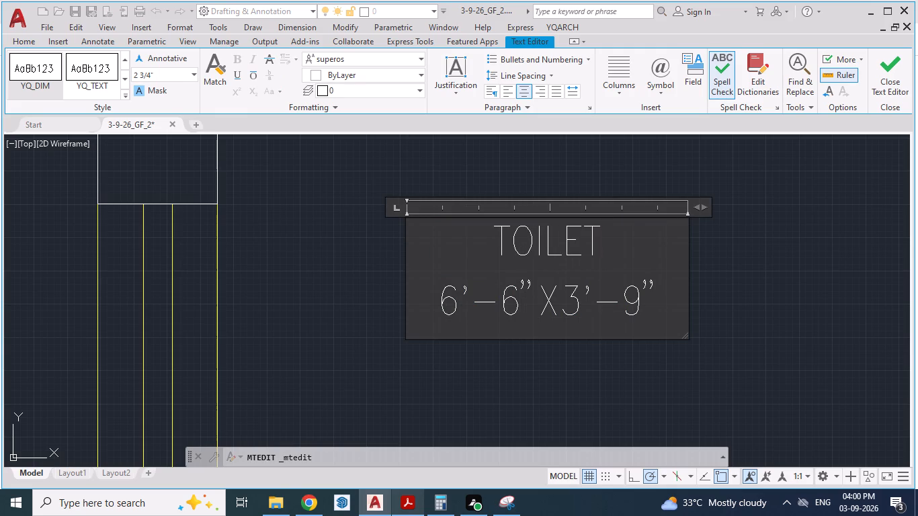
left_click(415, 380)
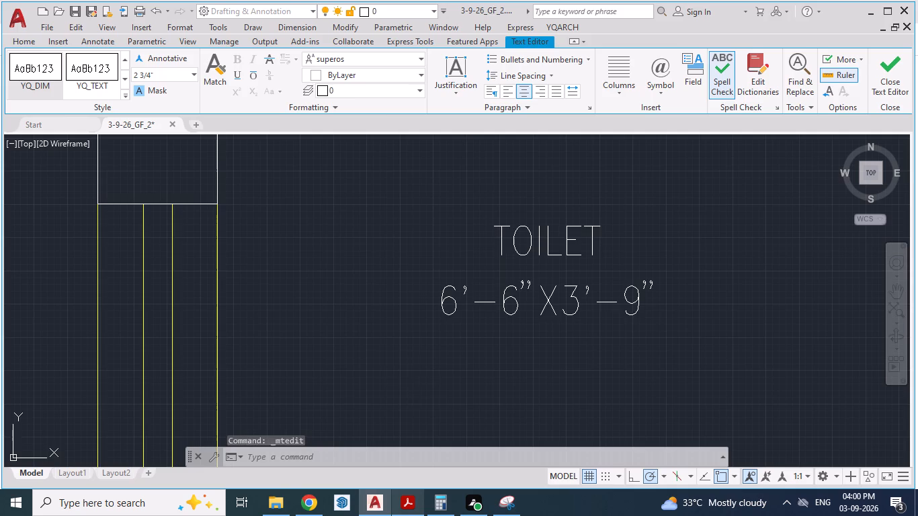
Check the lower rooms in the PDF and paste the copied label in the porch, level with the TOILET label.
scroll(369, 319, "down", 6)
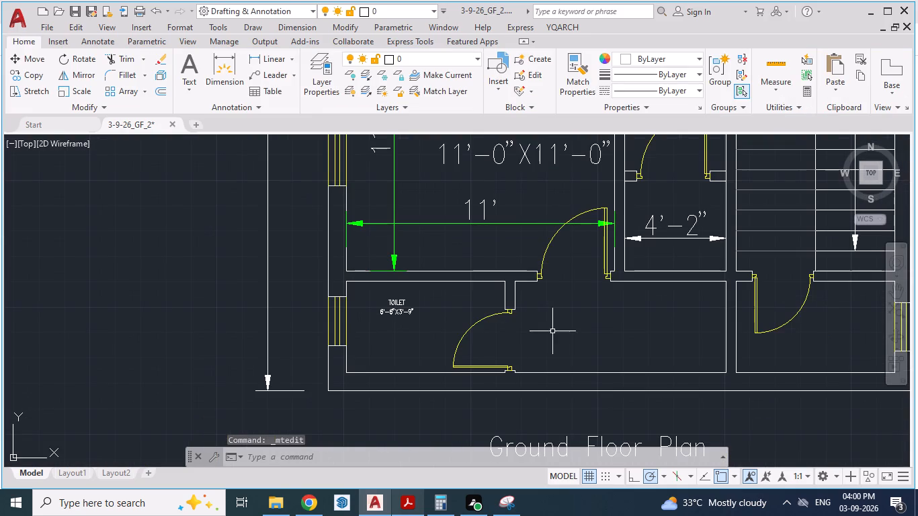
left_click(616, 330)
key("ctrl+v")
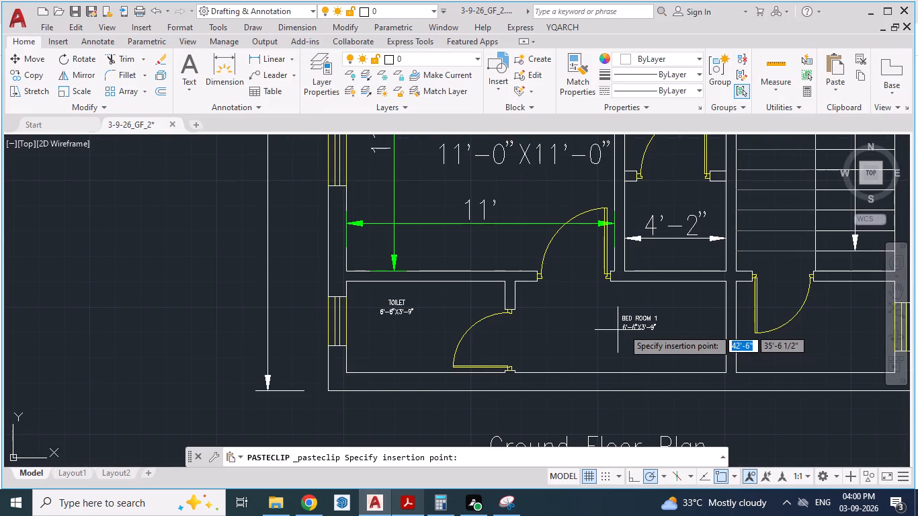
key("alt+Tab")
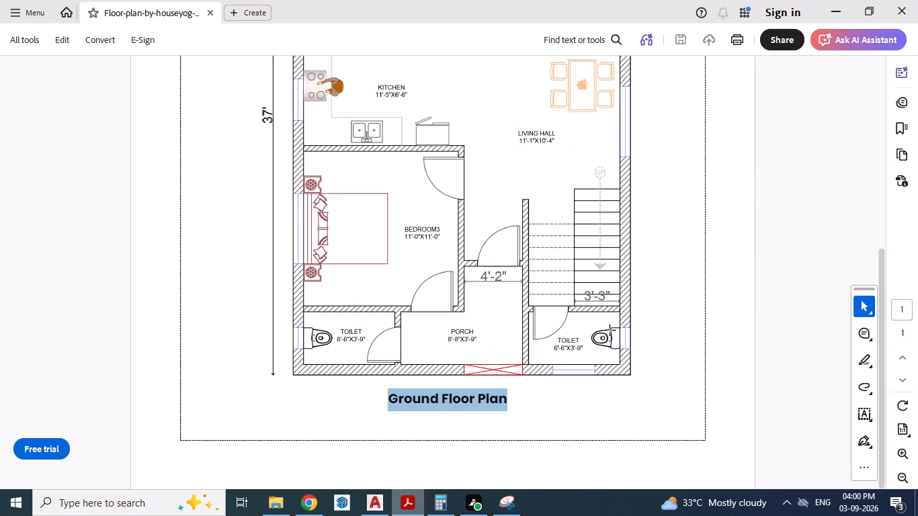
key("alt+Tab")
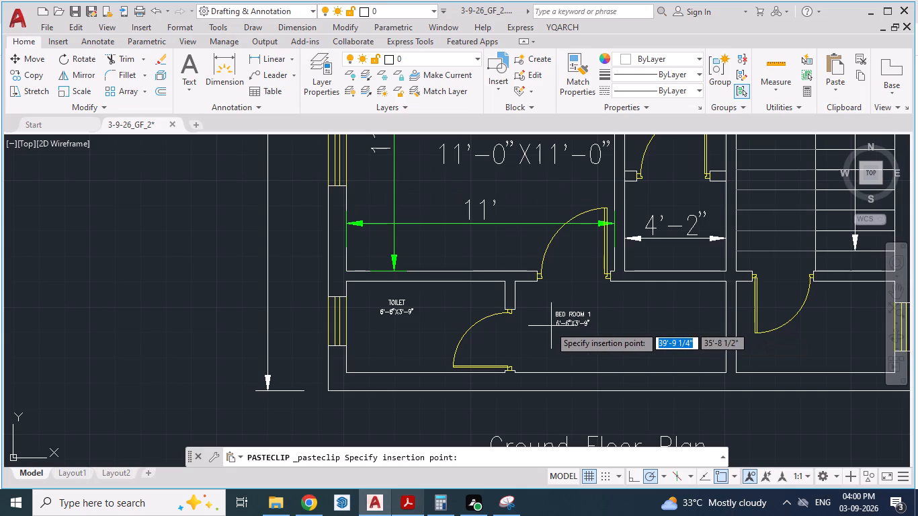
left_click(536, 314)
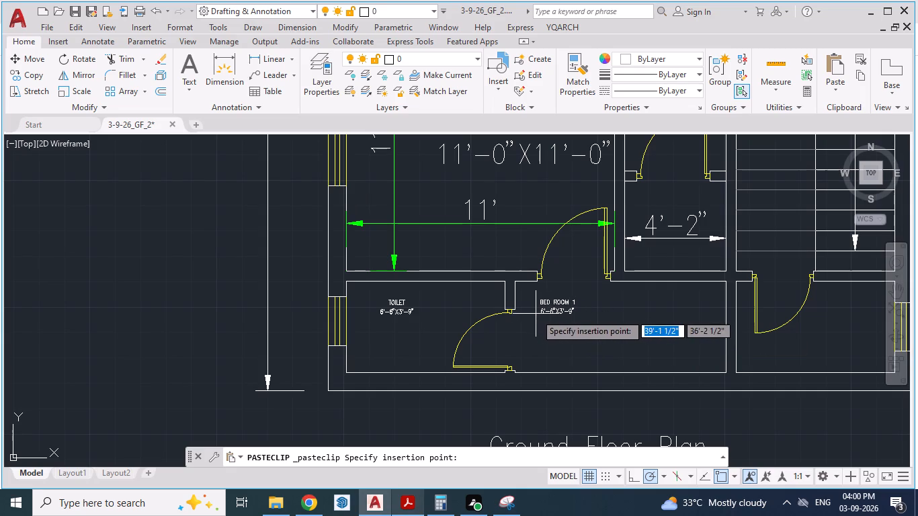
Look up the porch's size in the PDF and set the pasted label's size line to 8'-8"X3'-9".
key("alt+Tab")
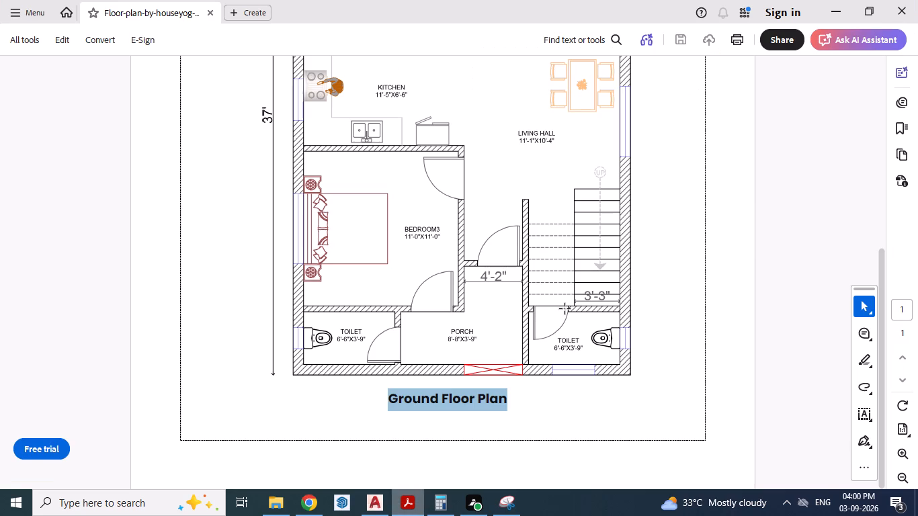
key("alt+Tab")
double_click(565, 309)
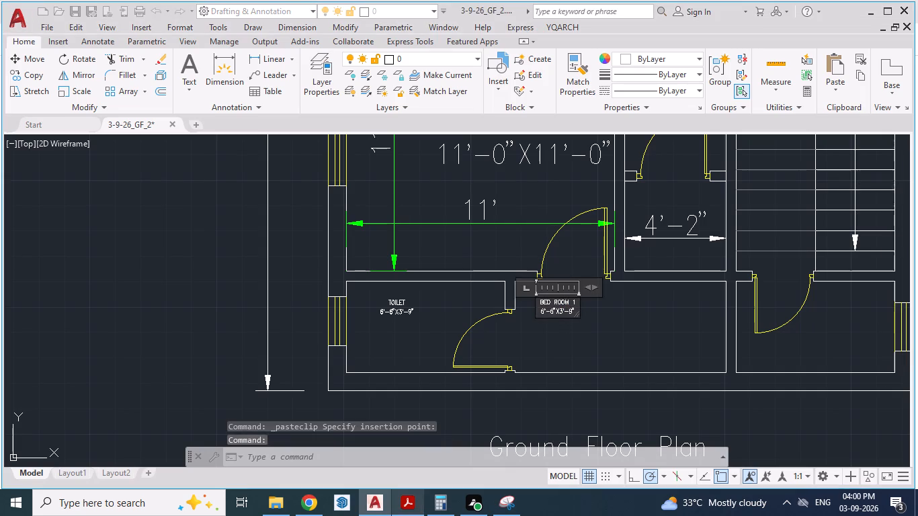
scroll(562, 309, "up", 4)
left_click(513, 310)
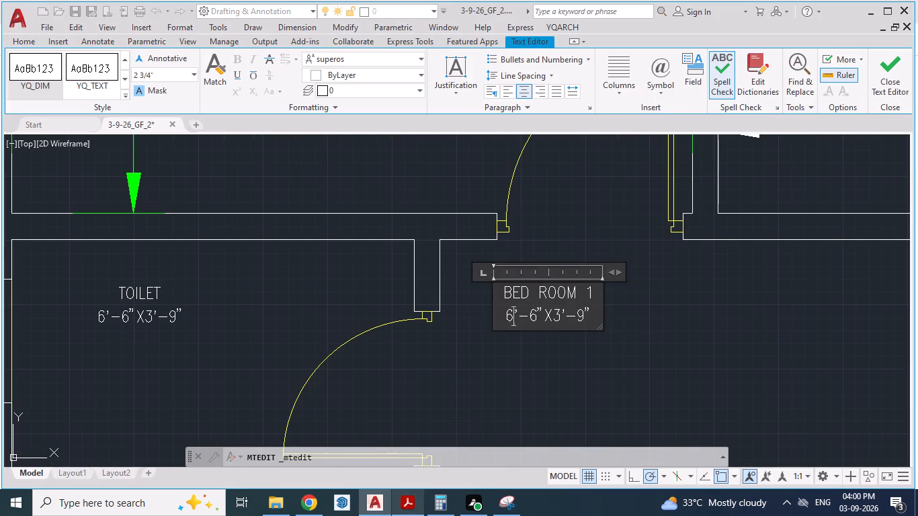
key("BackSpace")
key("8")
left_click(537, 311)
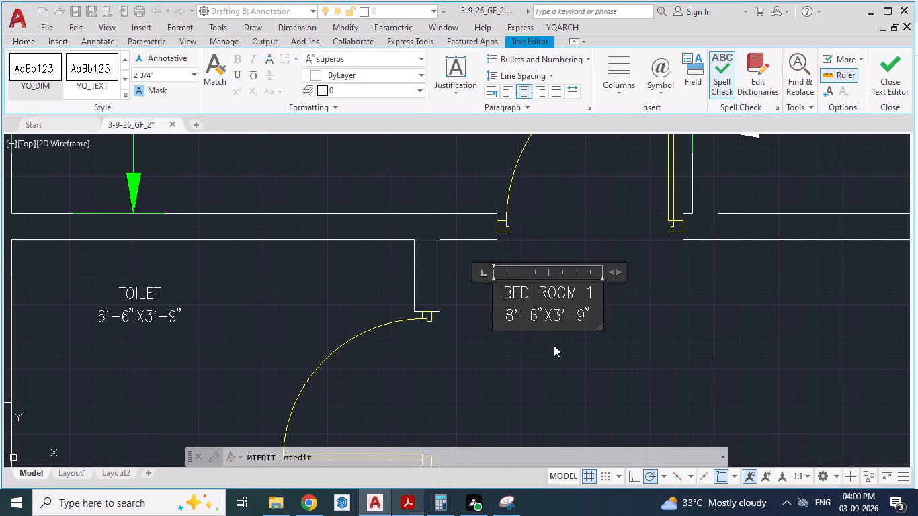
key("BackSpace")
key("8")
left_click(554, 345)
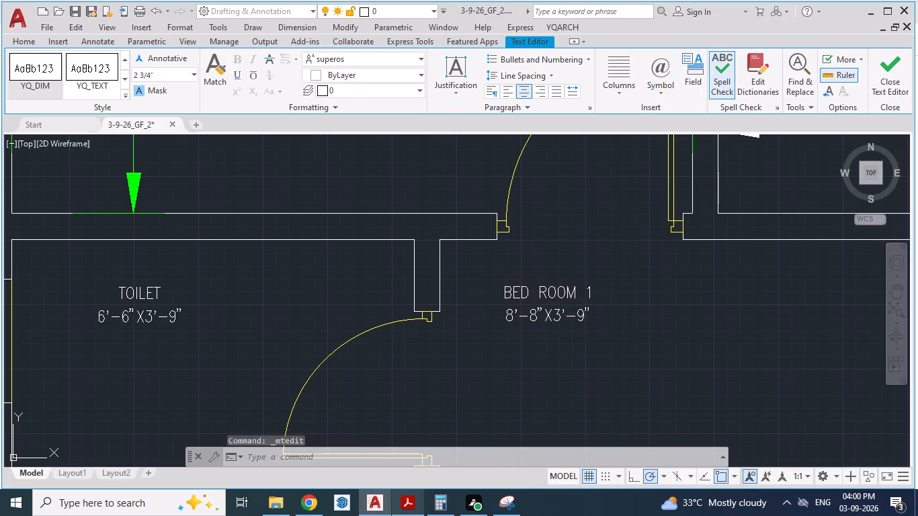
Replace the name line of the porch's label with PORCH.
scroll(442, 322, "down", 5)
scroll(399, 296, "up", 5)
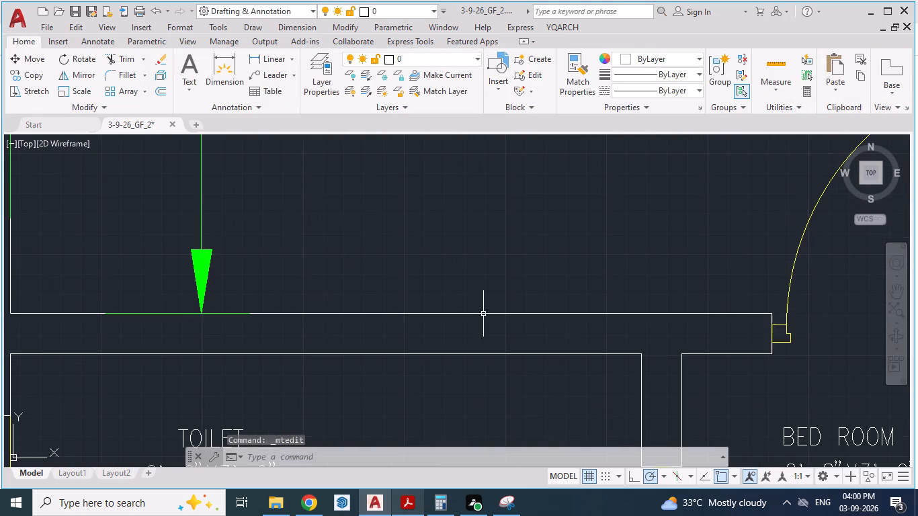
scroll(249, 205, "down", 2)
triple_click(481, 296)
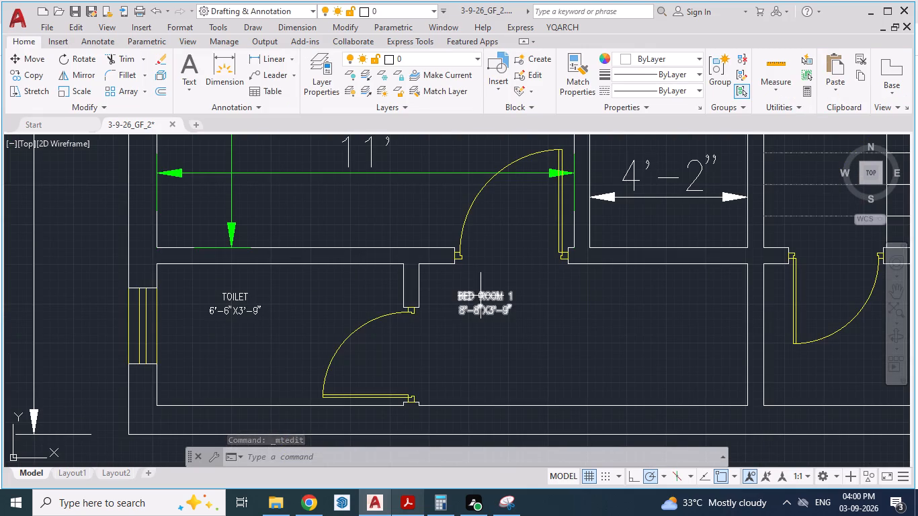
left_click_drag(514, 293, 407, 293)
type("PORCH")
left_click(429, 335)
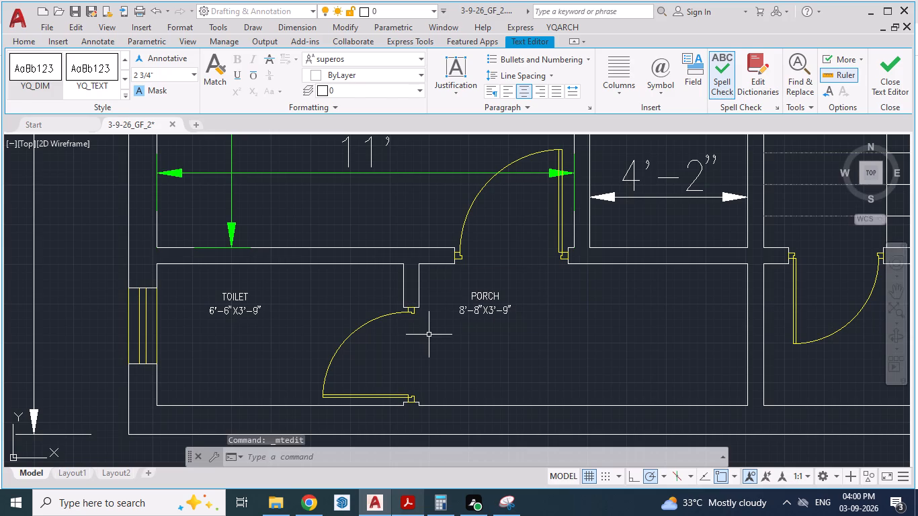
Check the other toilet in the PDF and paste a copy of the TOILET label in the lower-right toilet.
key("alt+Tab")
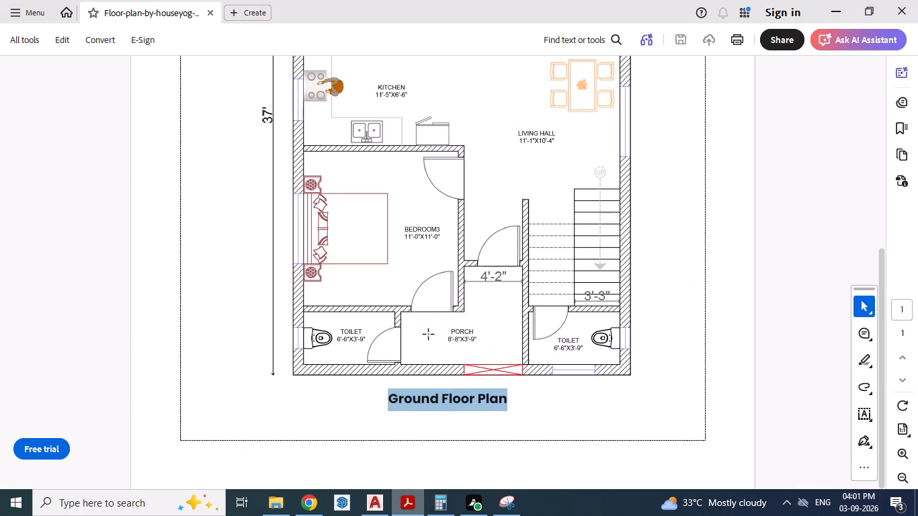
key("alt+Tab")
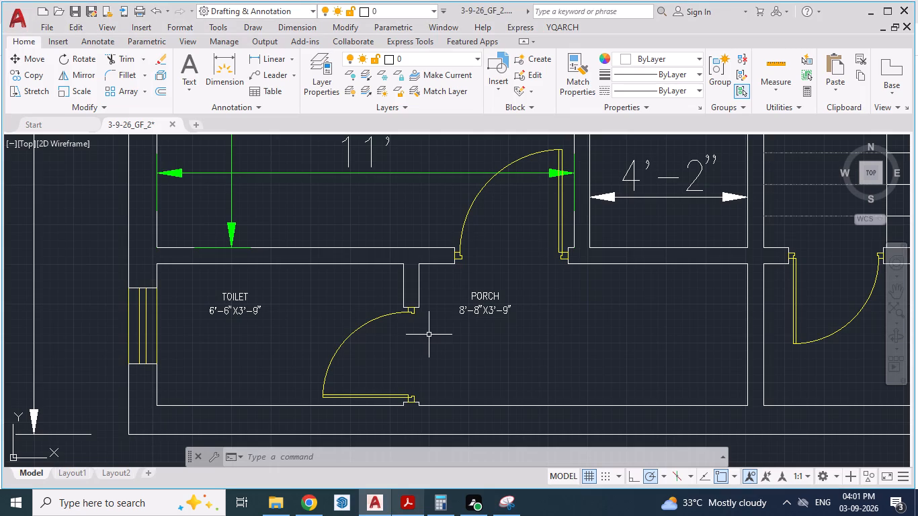
left_click(227, 294)
key("ctrl+c")
scroll(228, 300, "down", 3)
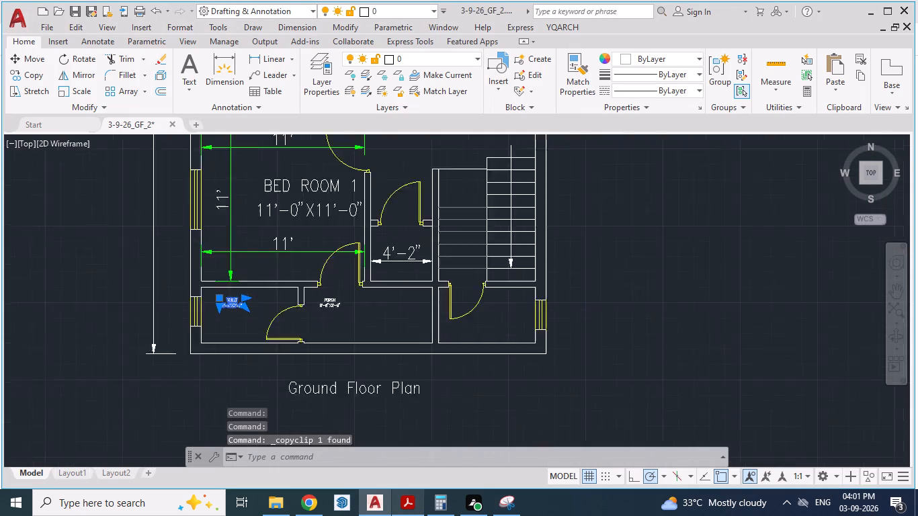
key("ctrl+v")
scroll(394, 322, "up", 3)
left_click(397, 325)
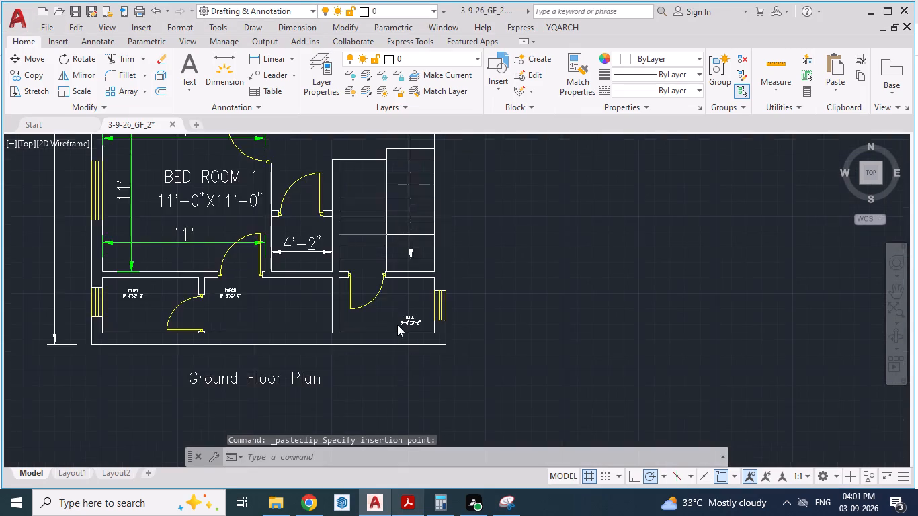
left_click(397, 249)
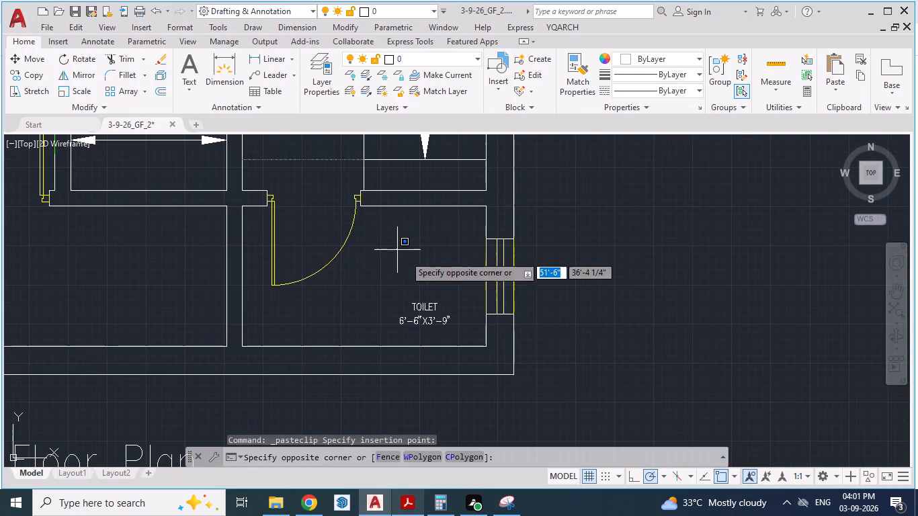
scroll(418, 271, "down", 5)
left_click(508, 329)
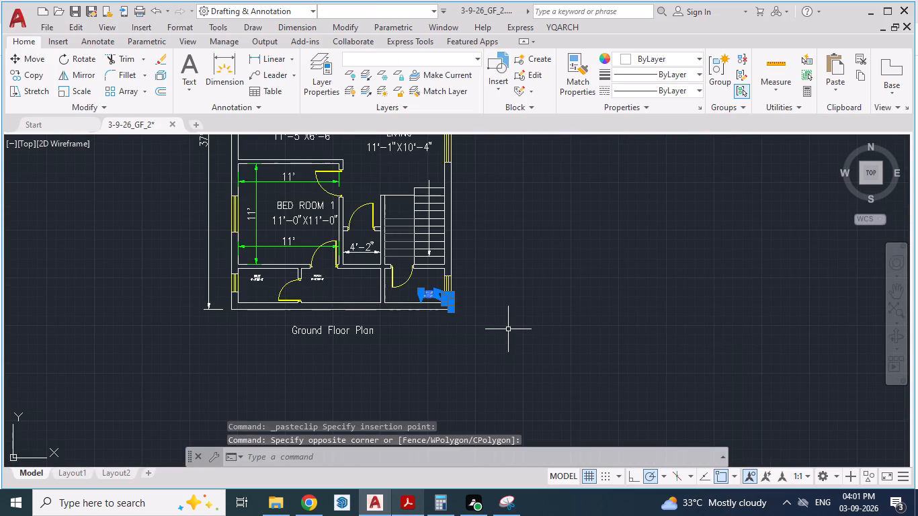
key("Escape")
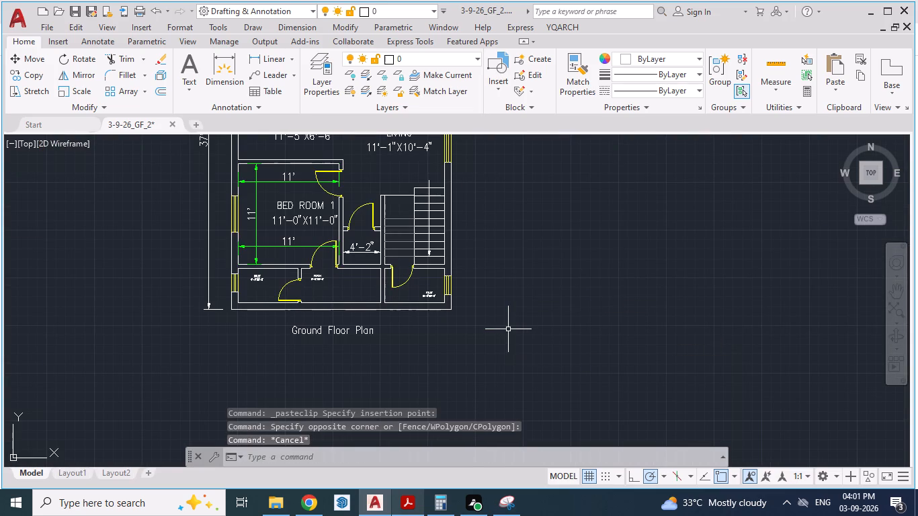
Check the staircase in the PDF and add an aligned dimension across the width of the stair flight above the lower-right toilet.
key("alt+Tab")
scroll(452, 271, "up", 2)
key("alt+Tab")
scroll(405, 253, "up", 2)
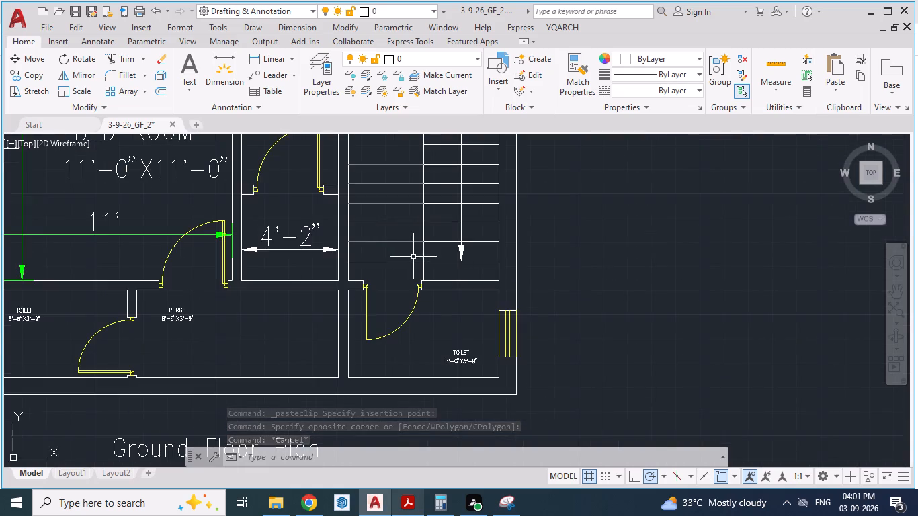
scroll(448, 273, "up", 1)
type("DA")
key("Return")
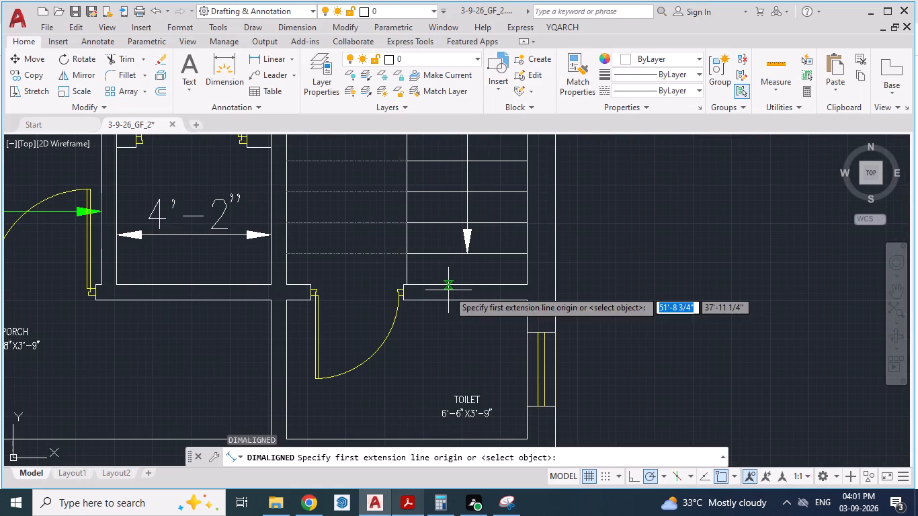
left_click(403, 268)
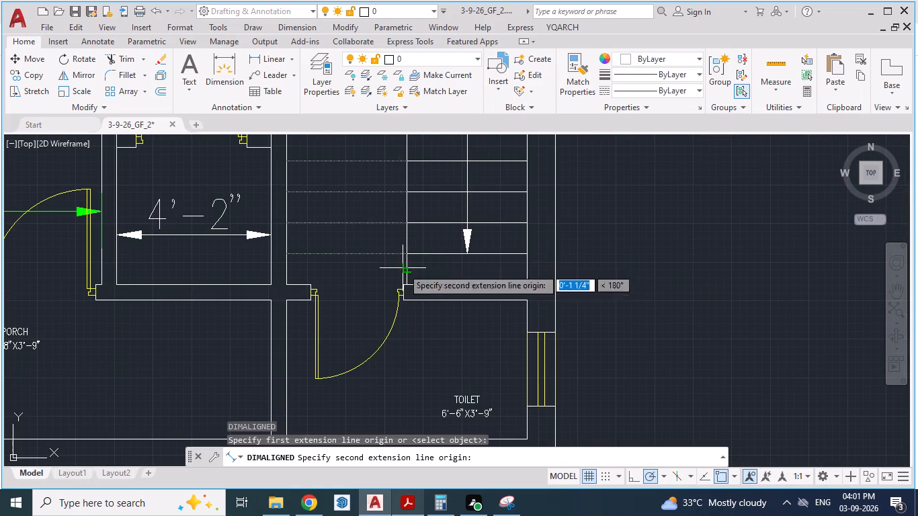
left_click(525, 267)
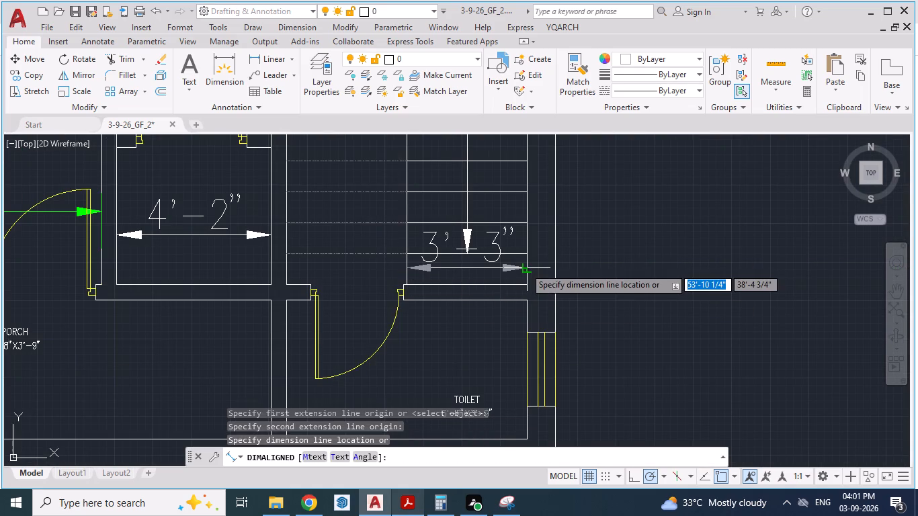
left_click(522, 280)
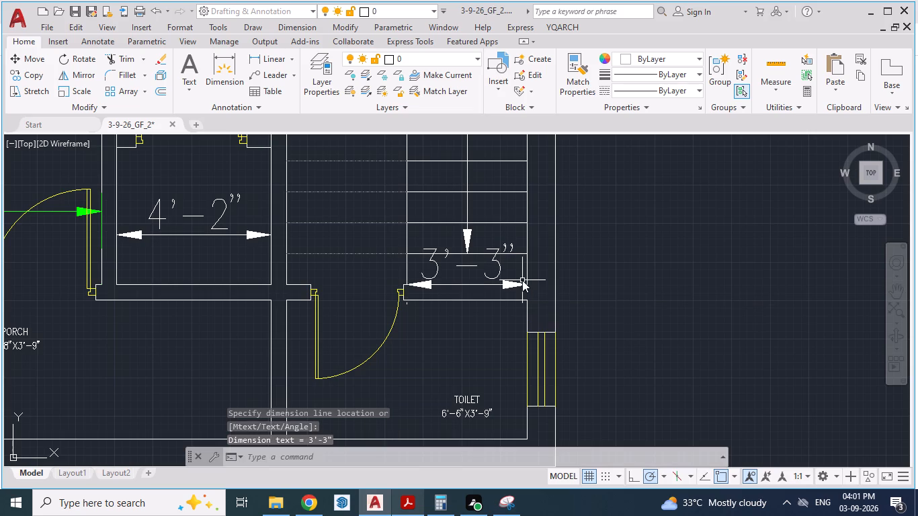
Compare the stair dimension and room labels in the AutoCAD drawing with the lower part of the PDF plan.
key("alt+Tab")
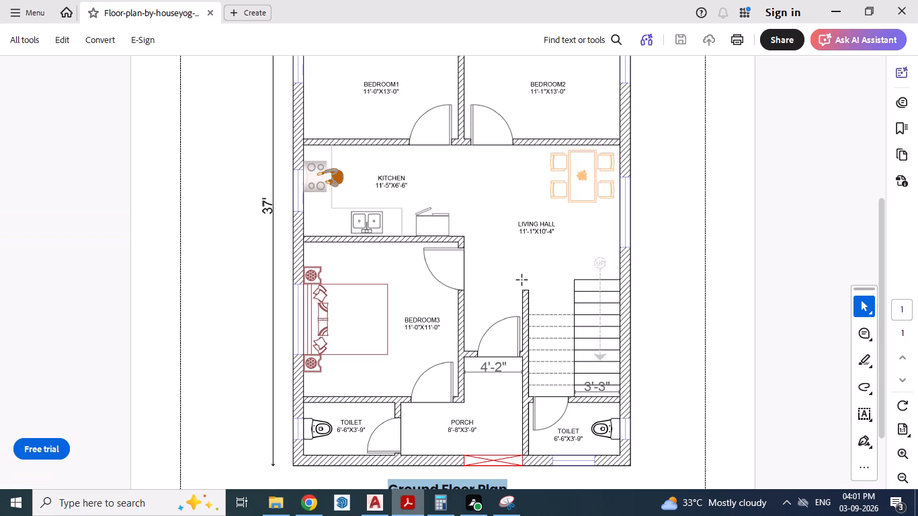
key("alt+Tab")
scroll(522, 280, "down", 2)
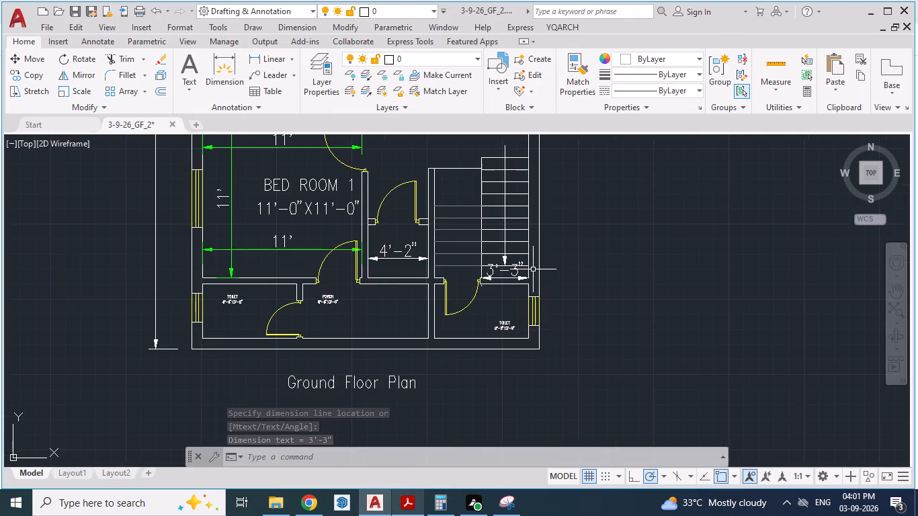
key("alt+Tab")
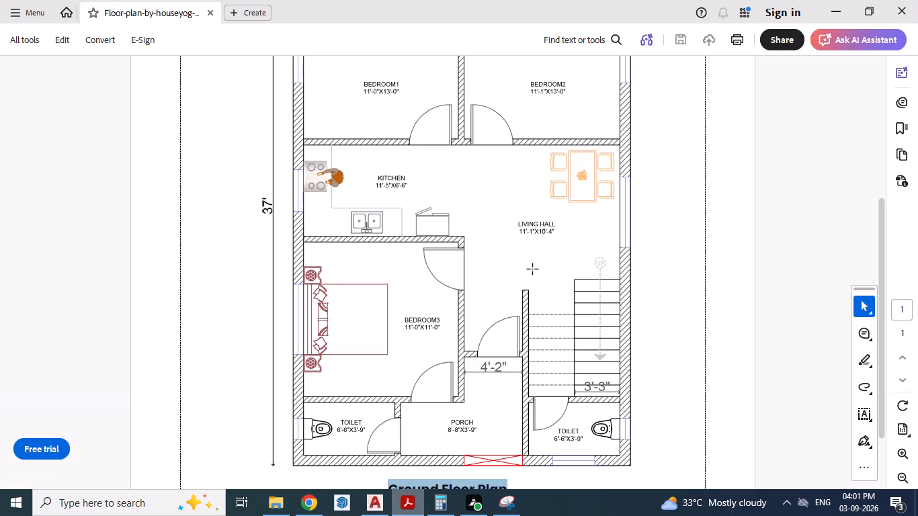
key("alt+Tab")
scroll(533, 269, "down", 2)
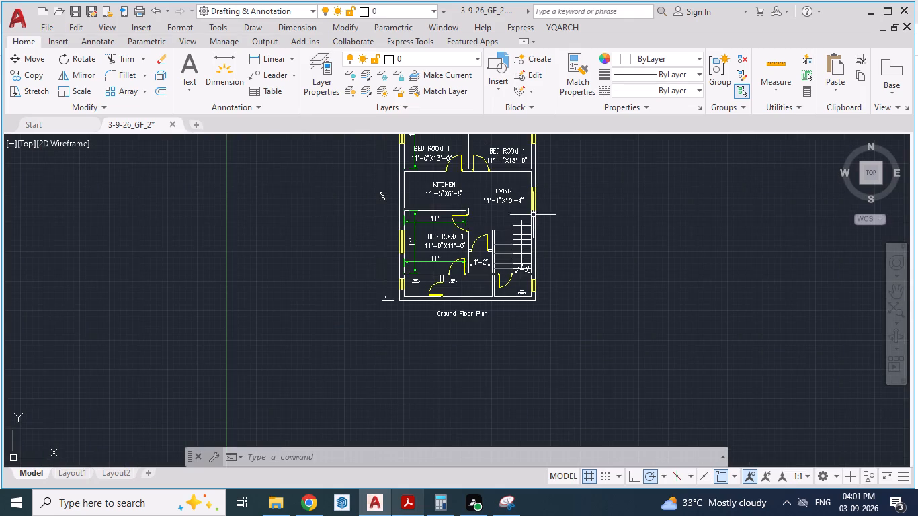
scroll(528, 197, "up", 1)
key("alt+Tab")
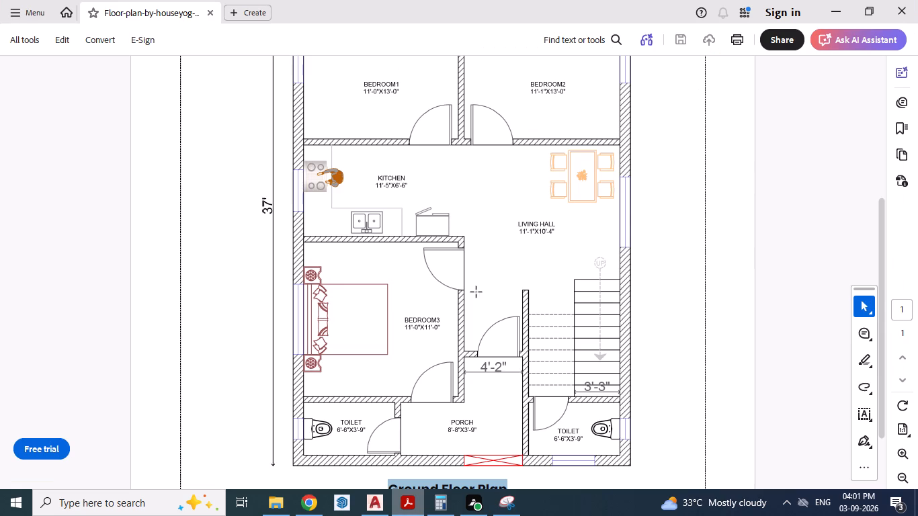
key("alt+Tab")
scroll(466, 298, "down", 1)
scroll(491, 218, "up", 1)
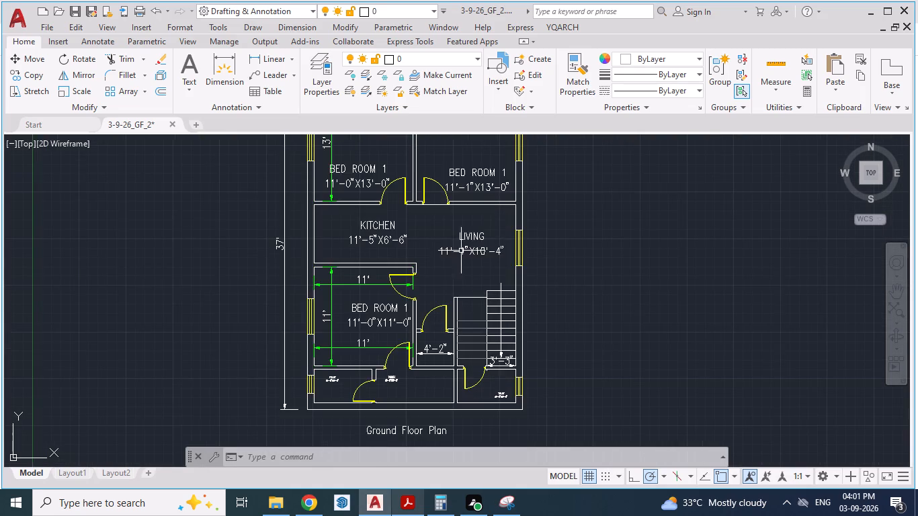
Examine the whole reference plan in the PDF, from the title and wardrobes to the Ground Floor Plan caption.
key("alt+Tab")
scroll(421, 307, "down", 1)
scroll(420, 310, "up", 3)
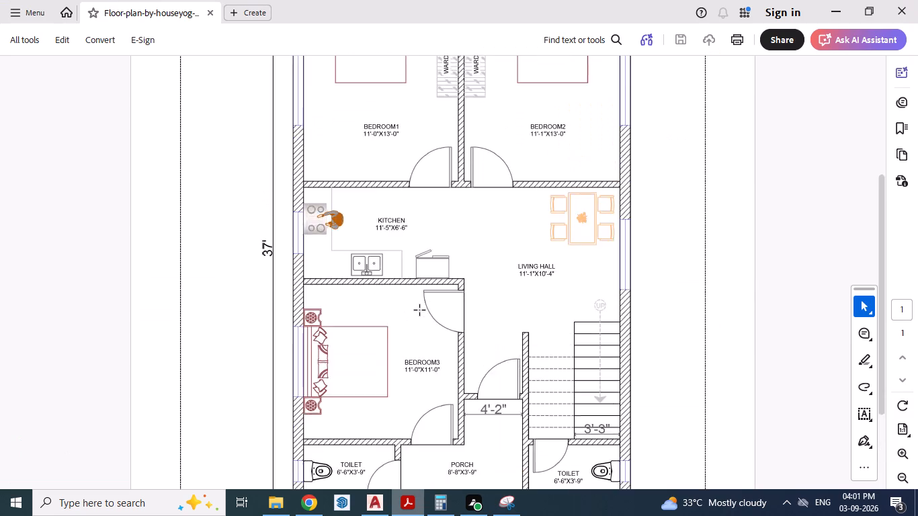
scroll(420, 310, "up", 2)
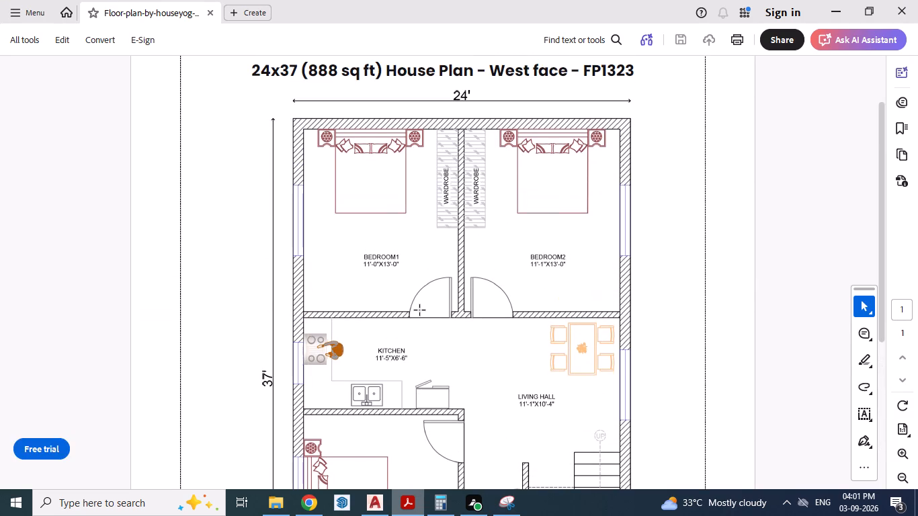
scroll(428, 225, "down", 6)
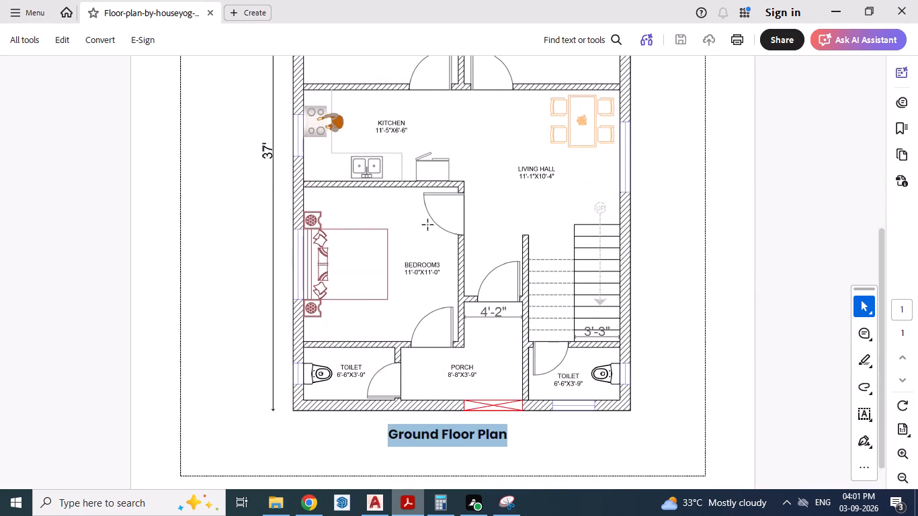
scroll(428, 225, "up", 5)
left_click_drag(444, 199, 450, 193)
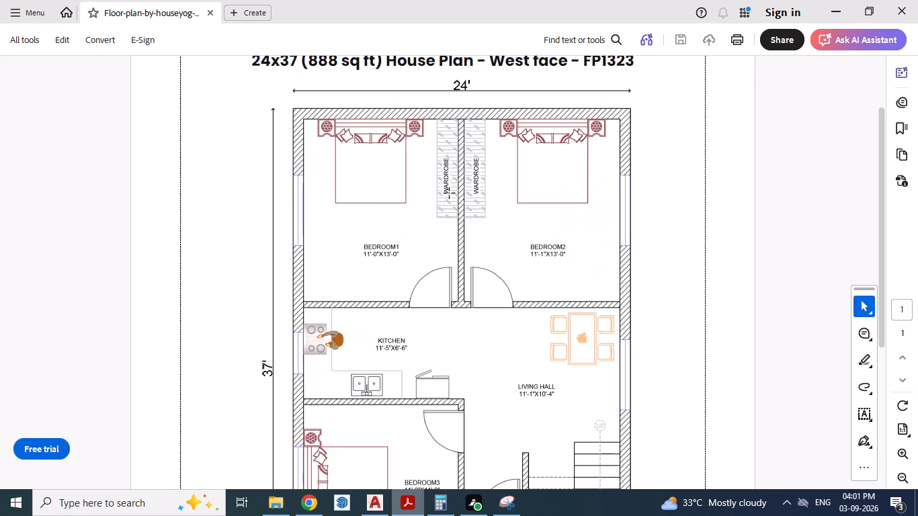
left_click_drag(450, 193, 448, 149)
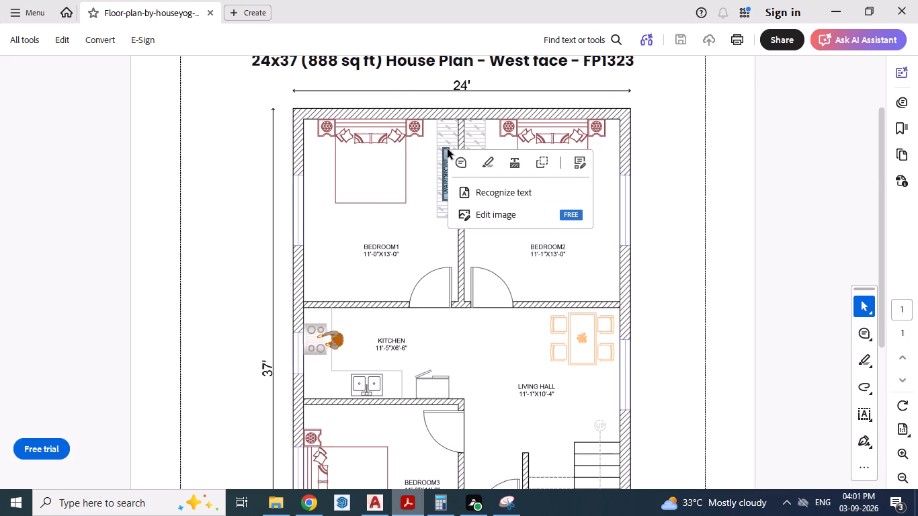
left_click(332, 279)
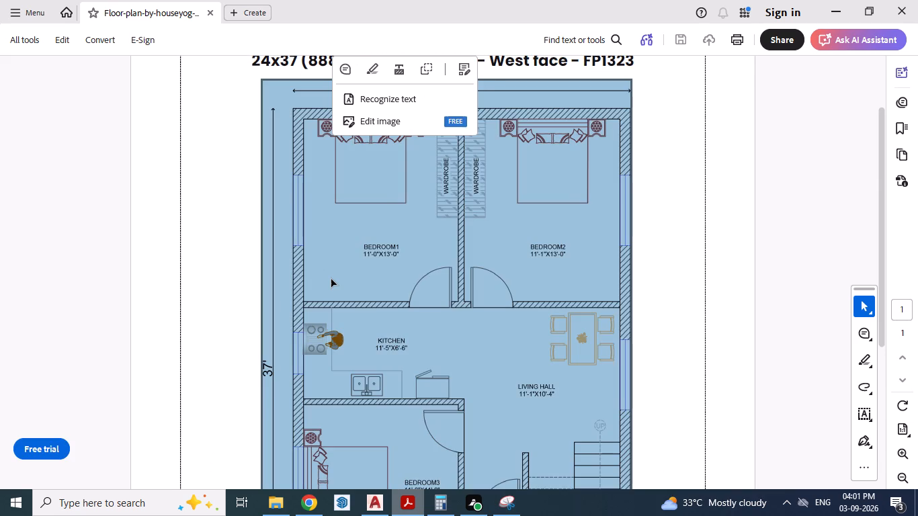
key("Escape")
left_click(341, 214)
scroll(331, 200, "down", 1)
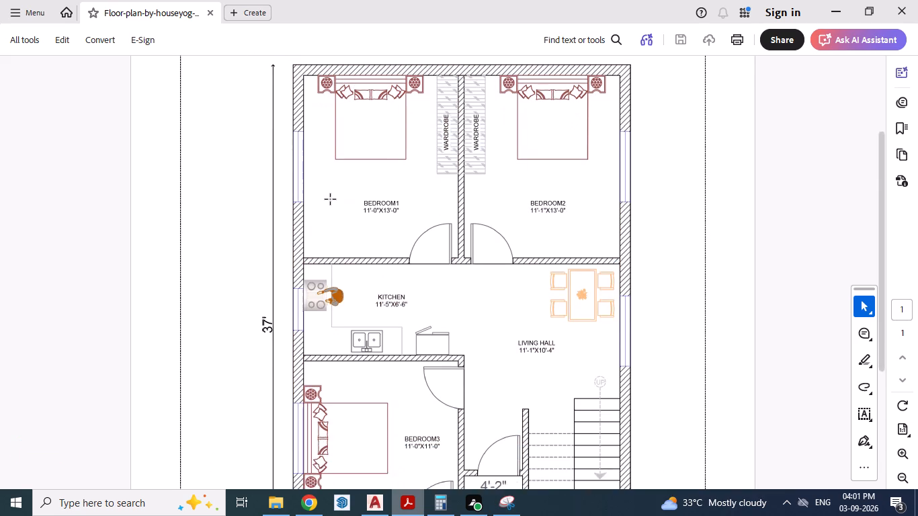
scroll(331, 200, "up", 1)
scroll(331, 200, "down", 5)
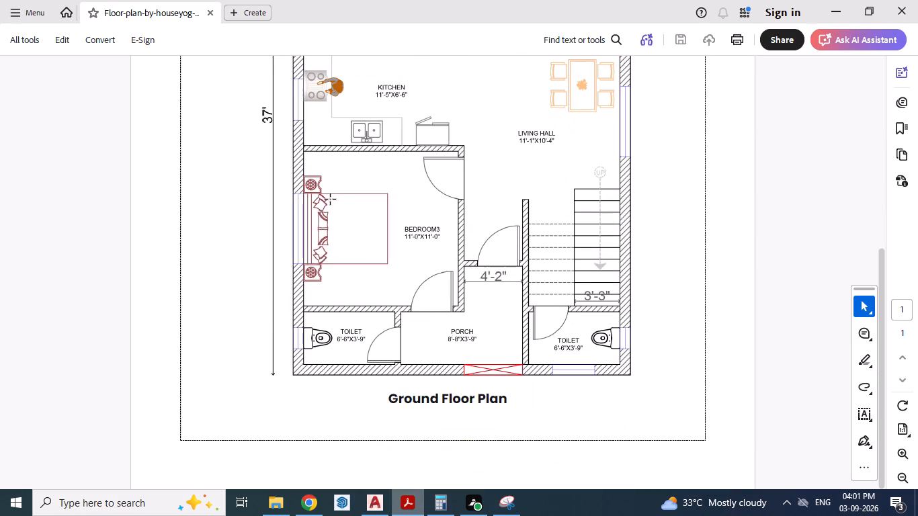
In AutoCAD, scale the 11'-0"X11'-0" bedroom label down to about one third of its size.
key("alt+Tab")
scroll(314, 237, "down", 1)
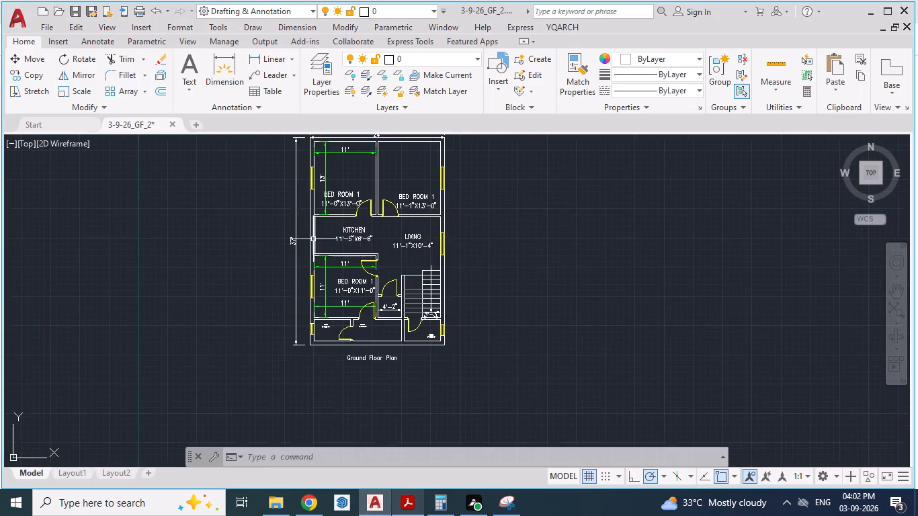
scroll(313, 239, "down", 1)
scroll(341, 288, "up", 3)
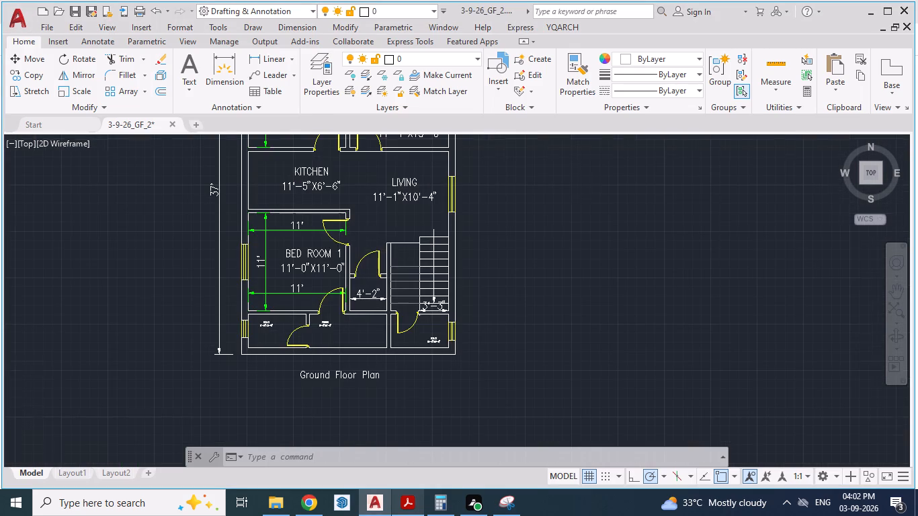
scroll(336, 261, "up", 1)
left_click(291, 244)
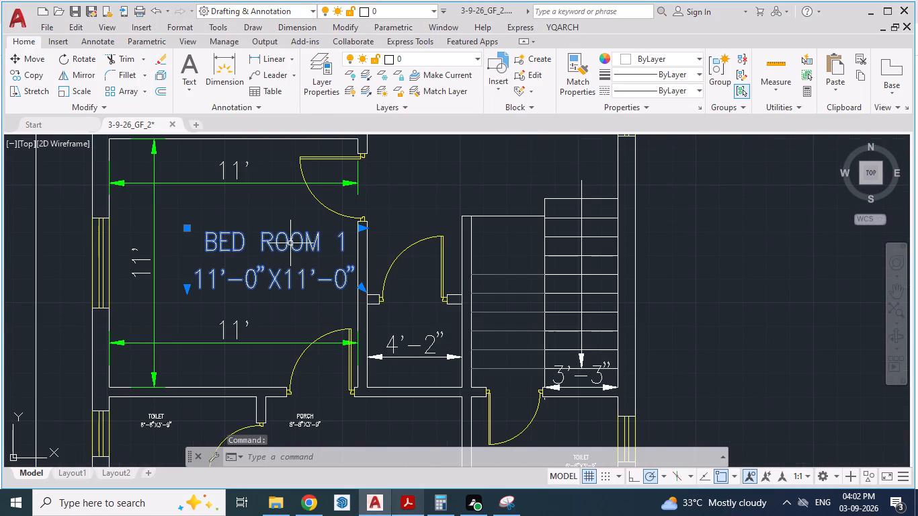
type("SCA")
key("Return")
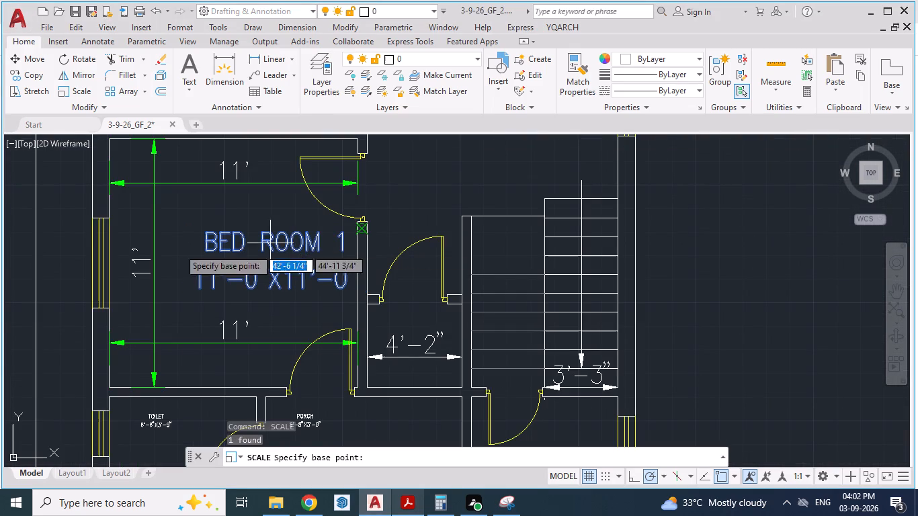
left_click(207, 236)
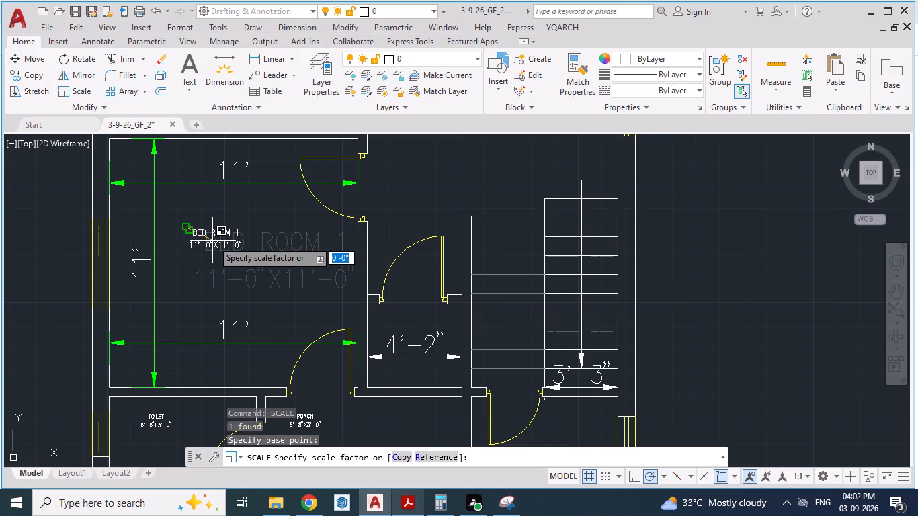
left_click(212, 241)
left_click(209, 242)
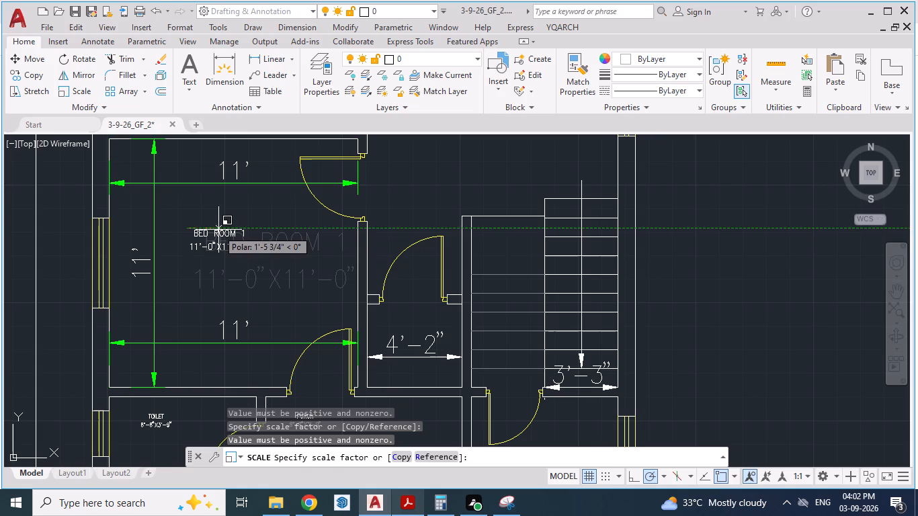
left_click(216, 229)
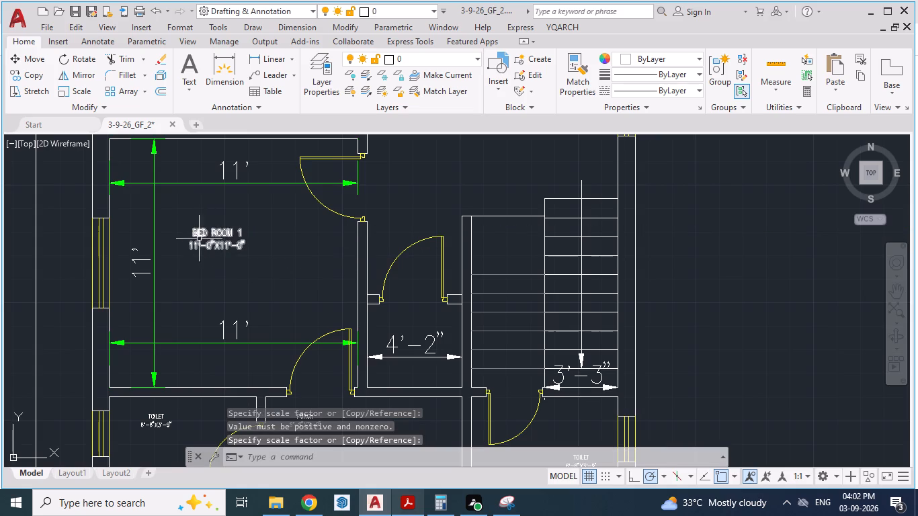
key("Return")
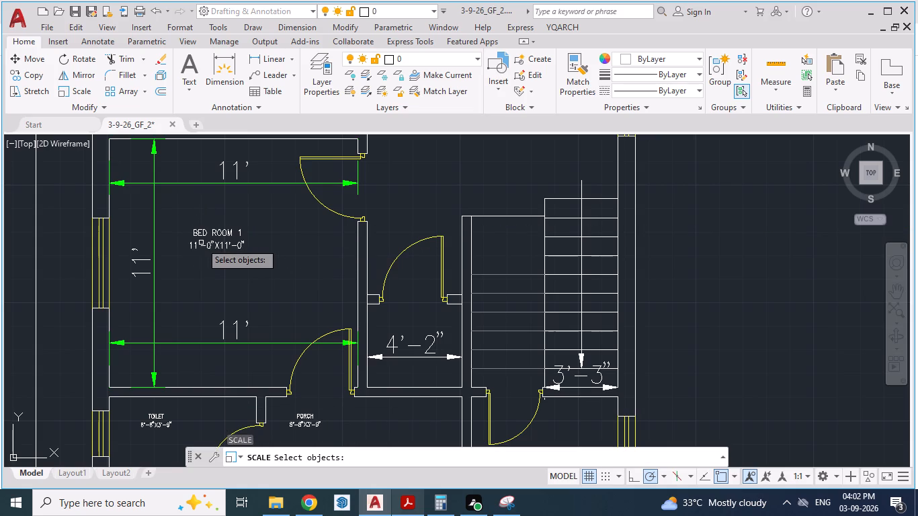
key("Escape")
Move the reduced 11'-0"X11'-0" bedroom label about 5'-0" toward the bedroom's right wall, slightly lower.
left_click(204, 234)
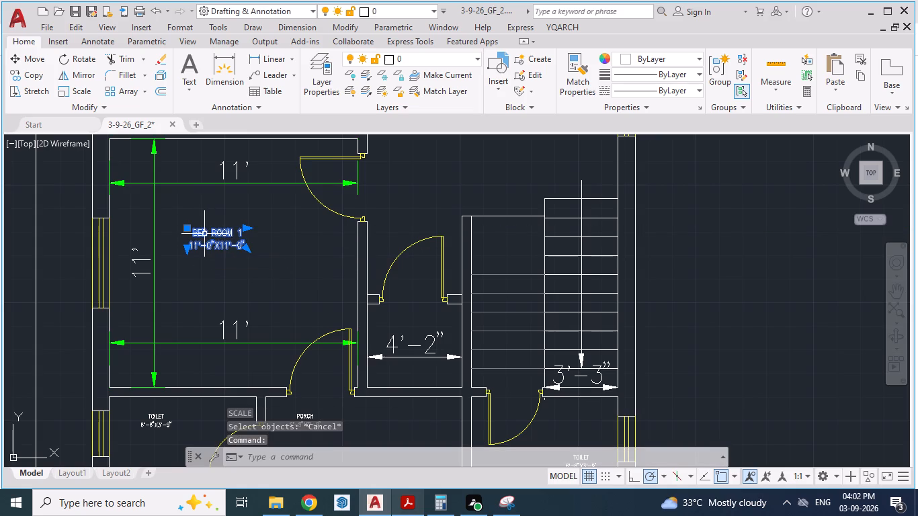
key("m")
key("Return")
left_click_drag(204, 234, 261, 246)
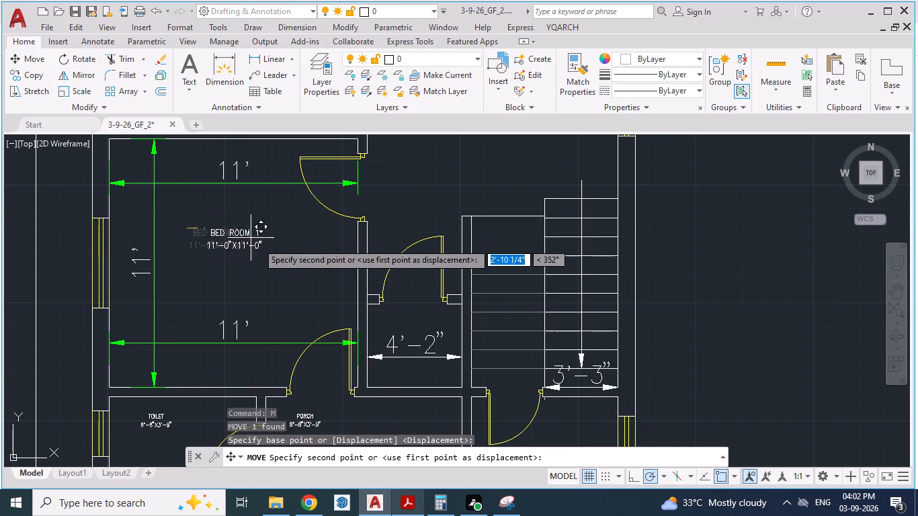
left_click_drag(261, 246, 296, 258)
left_click(296, 258)
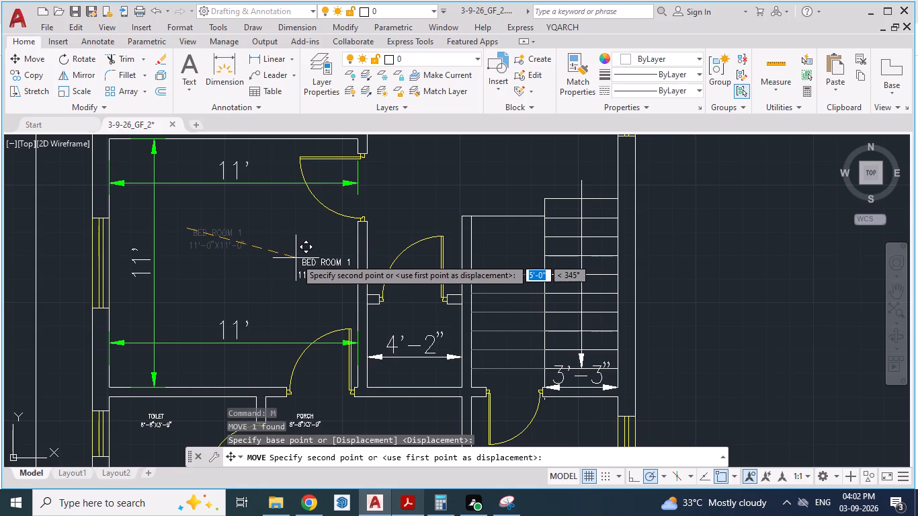
Erase the three green 11' dimensions inside the 11'-0"X11'-0" bedroom.
left_click(181, 161)
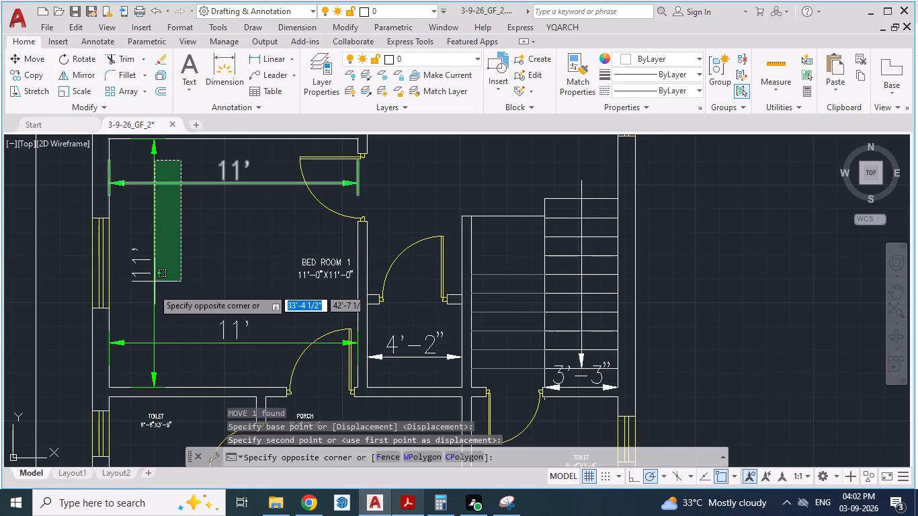
left_click(153, 288)
key("Delete")
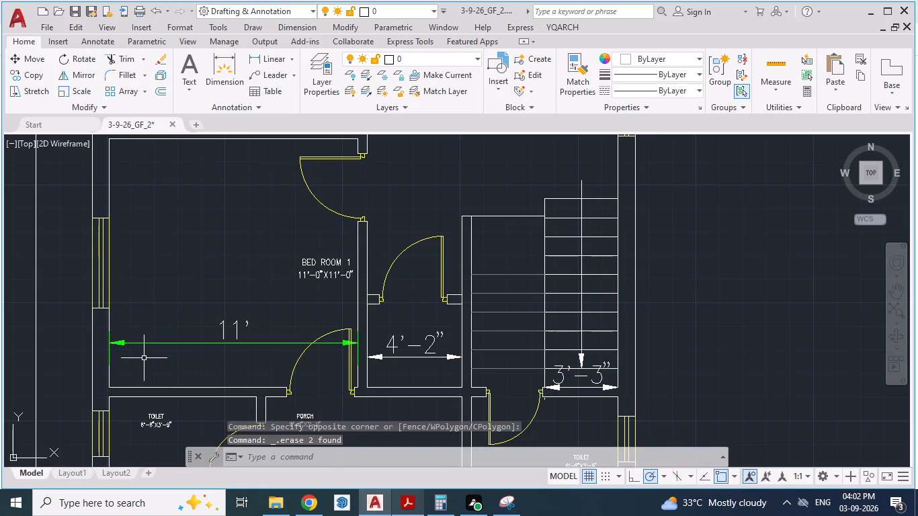
left_click(263, 297)
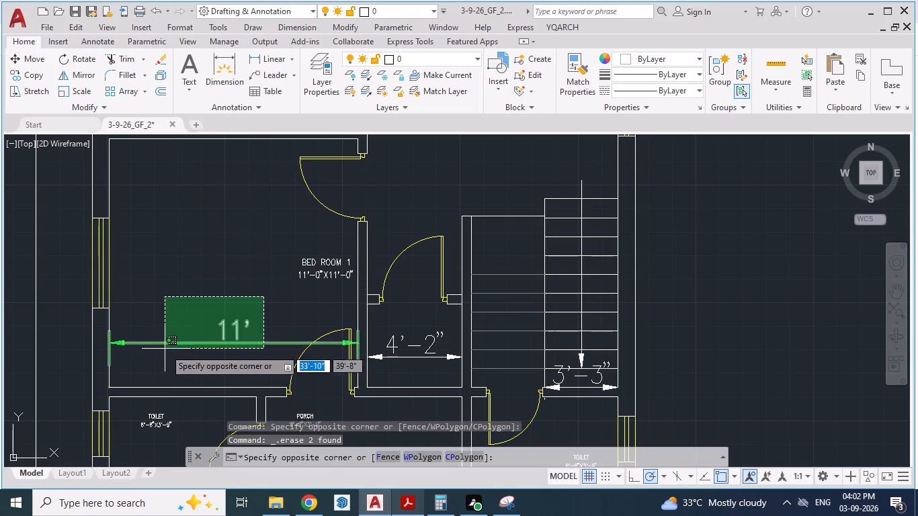
left_click(165, 349)
key("Delete")
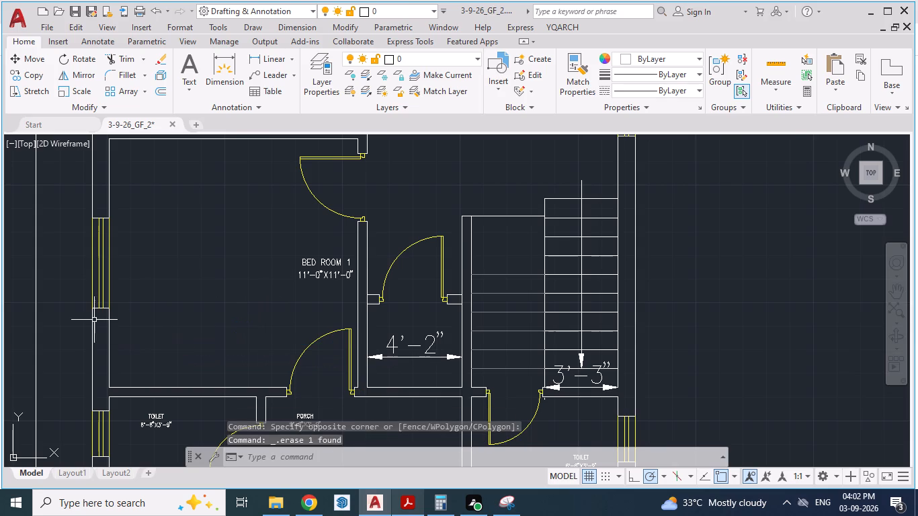
Insert the recently used BED block with side tables and rug into the 11'-0"X11'-0" bedroom, headboard near the kitchen wall.
scroll(176, 318, "down", 1)
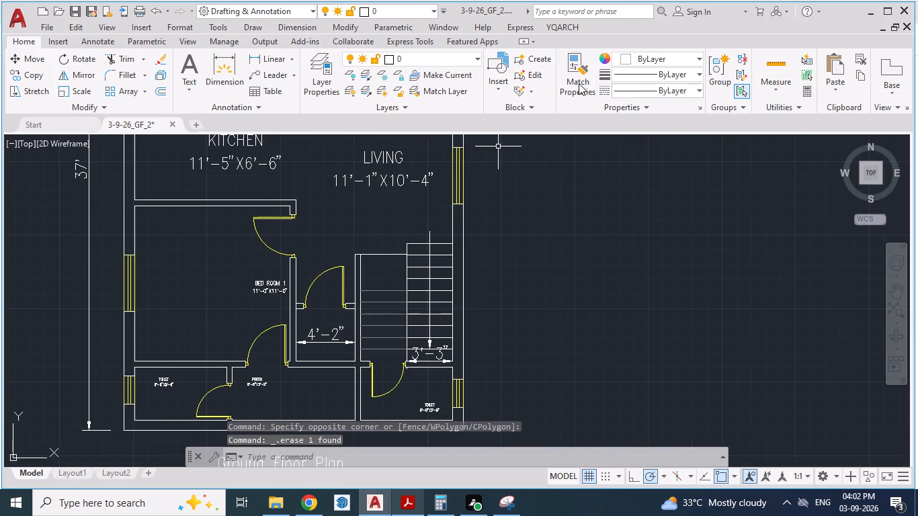
left_click(497, 88)
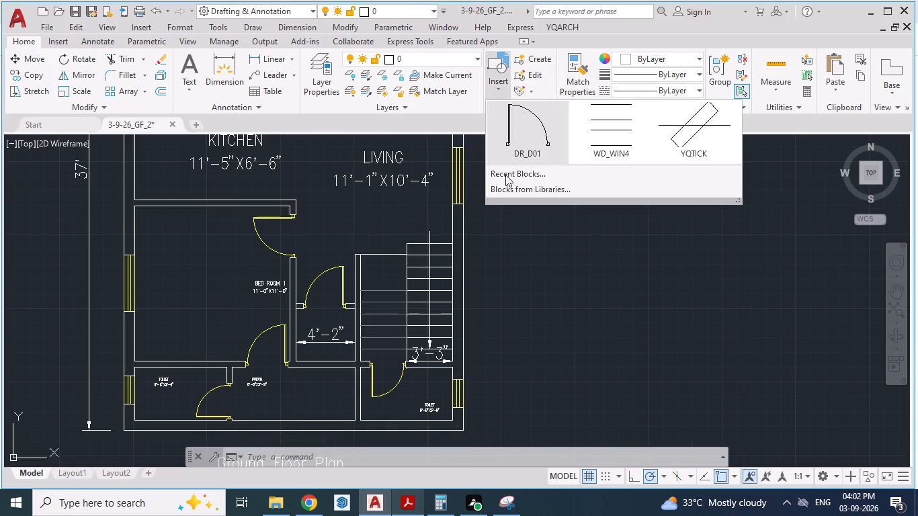
left_click(507, 175)
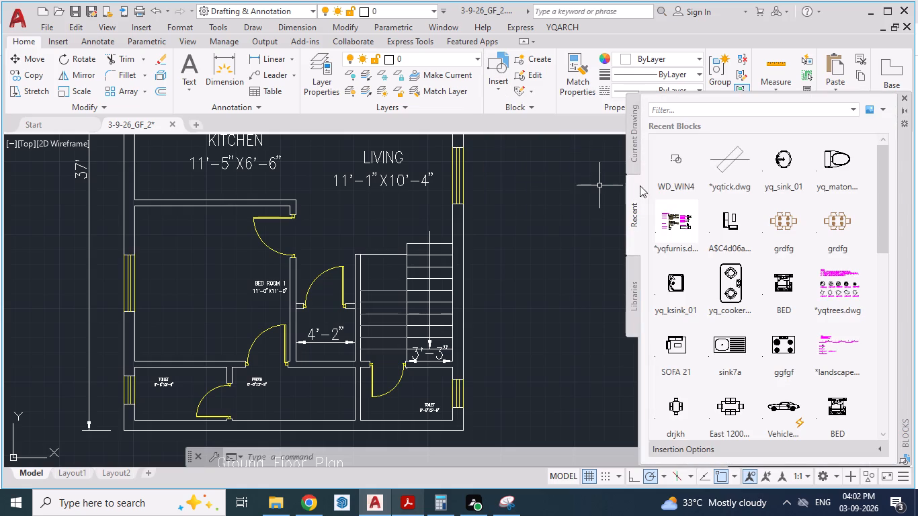
left_click_drag(778, 279, 426, 353)
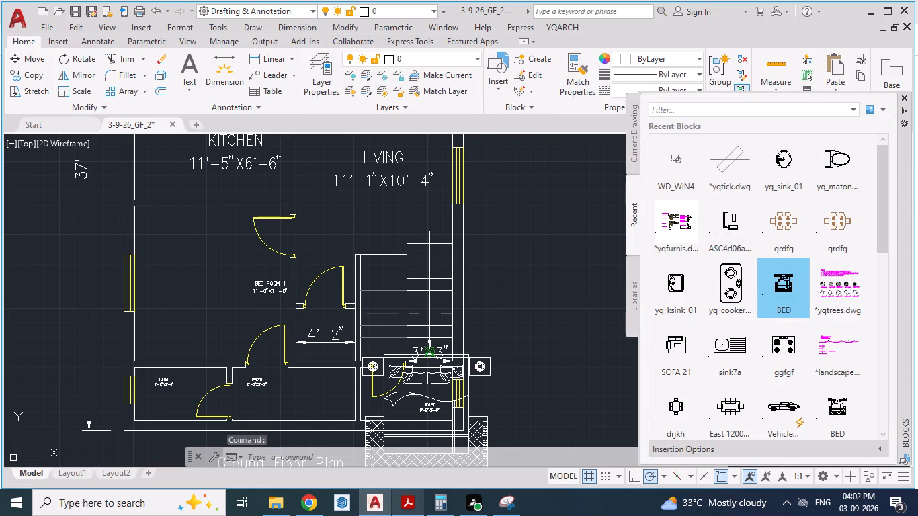
left_click_drag(426, 353, 221, 232)
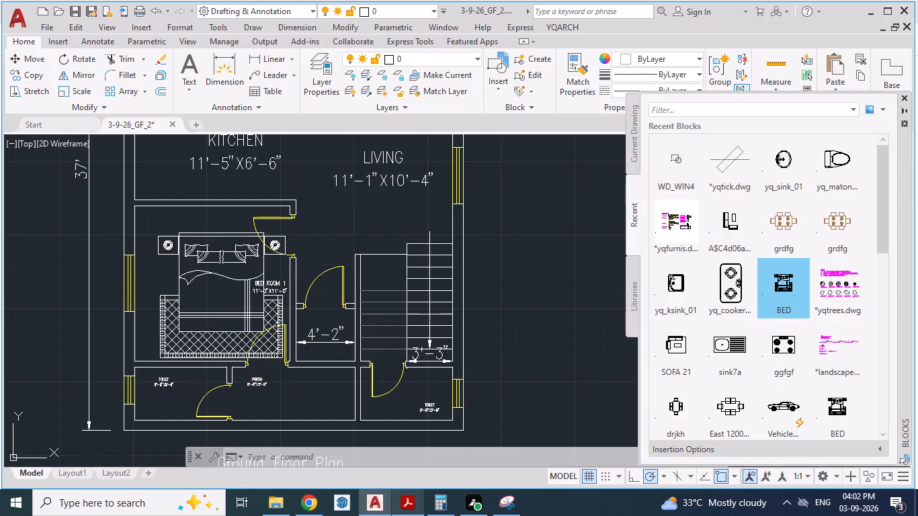
left_click_drag(221, 232, 204, 219)
left_click(204, 219)
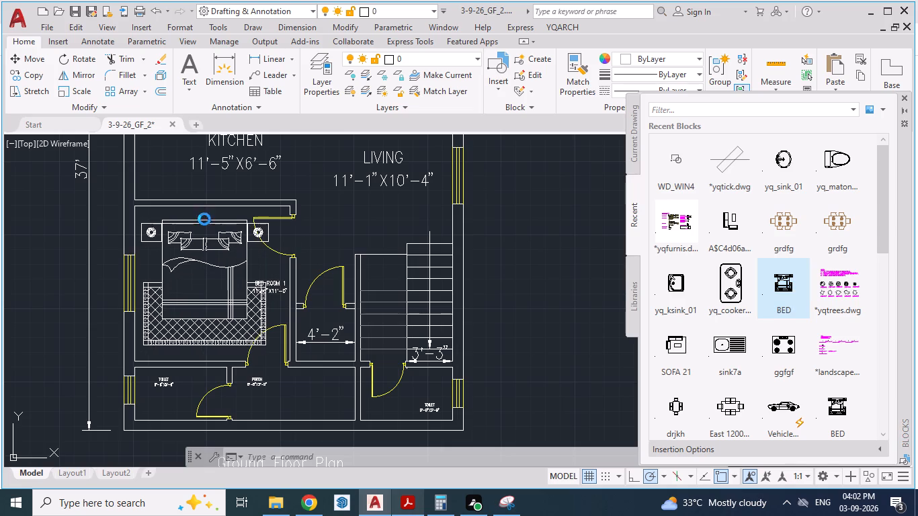
Rotate the bed block 90° about the corner of its headboard.
type("RO")
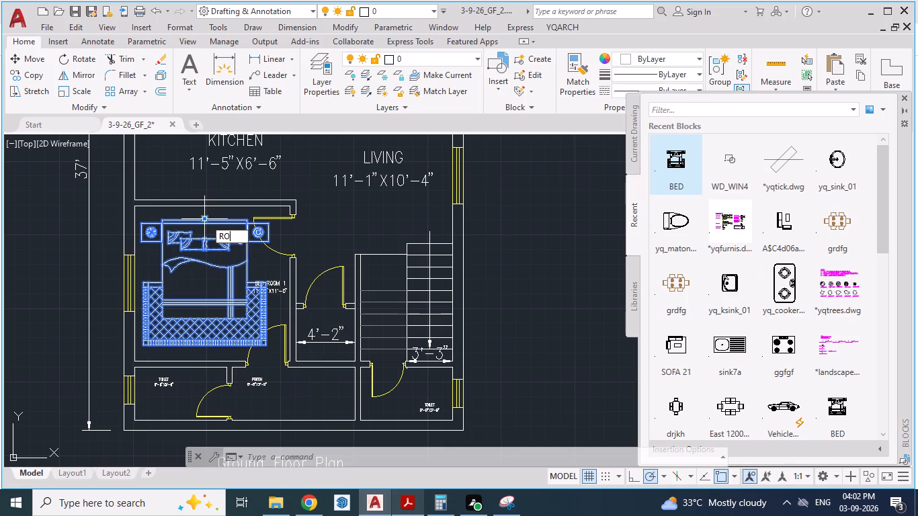
key("Return")
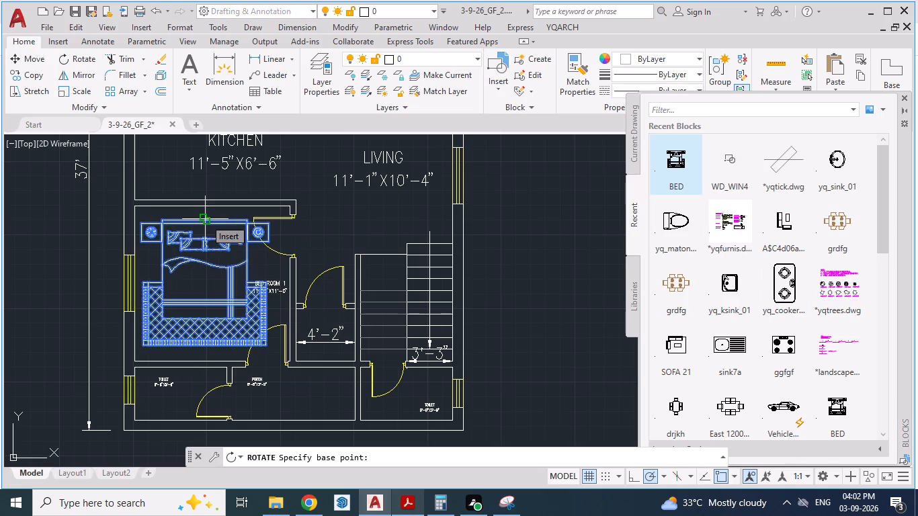
left_click(161, 223)
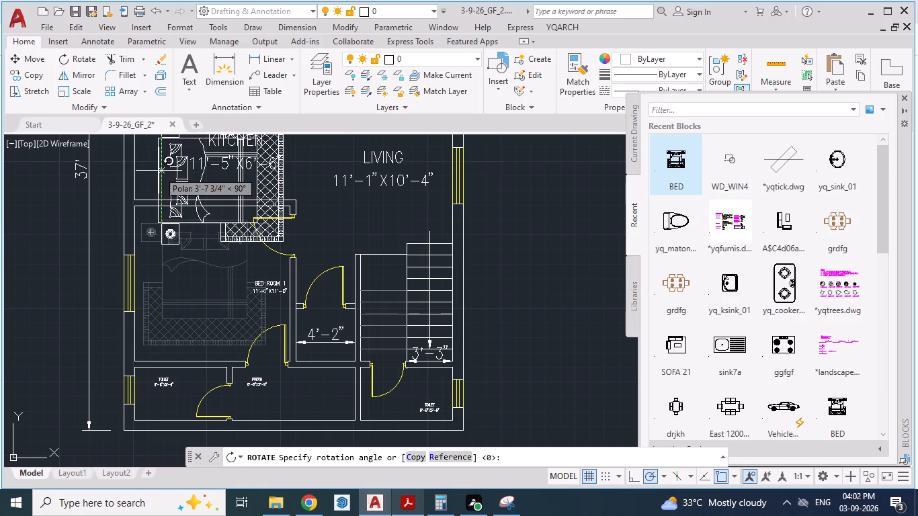
left_click(159, 171)
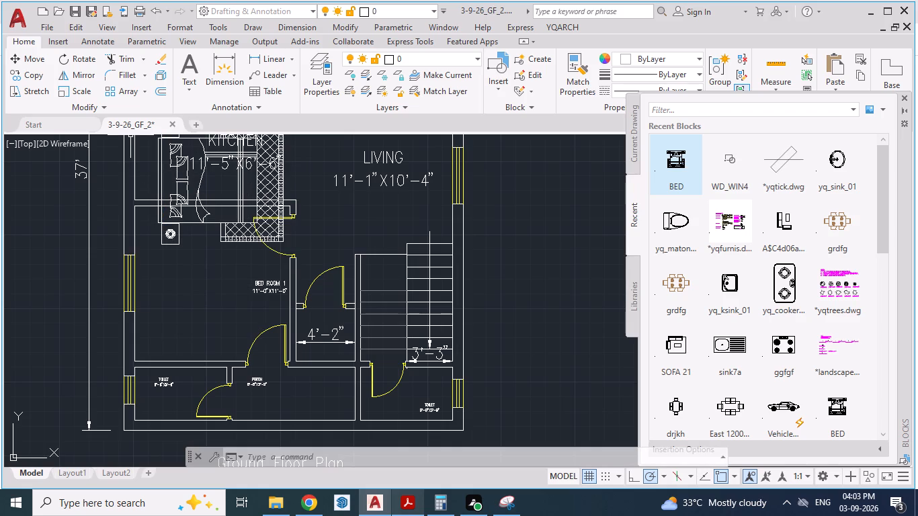
Move the rotated bed about 7' down into the 11'-0"X11'-0" bedroom, with the headboard at the windowed exterior wall.
left_click(170, 230)
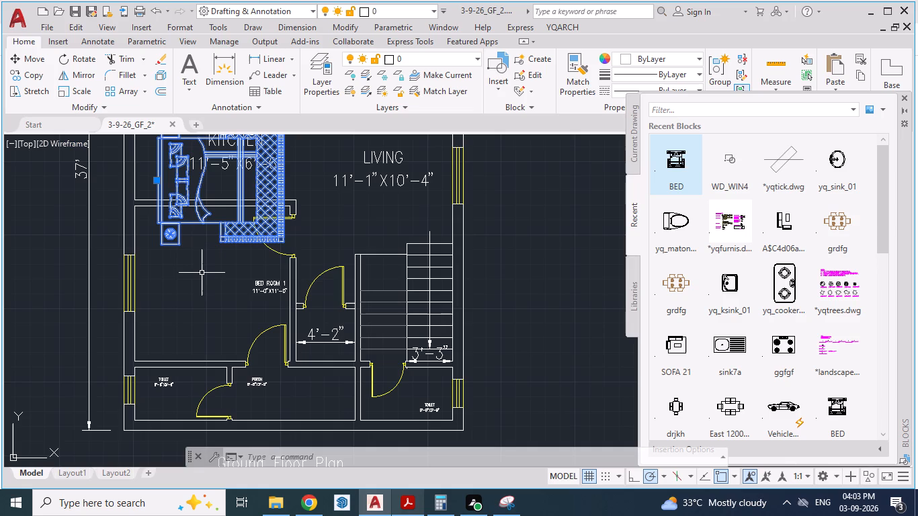
key("m")
key("Return")
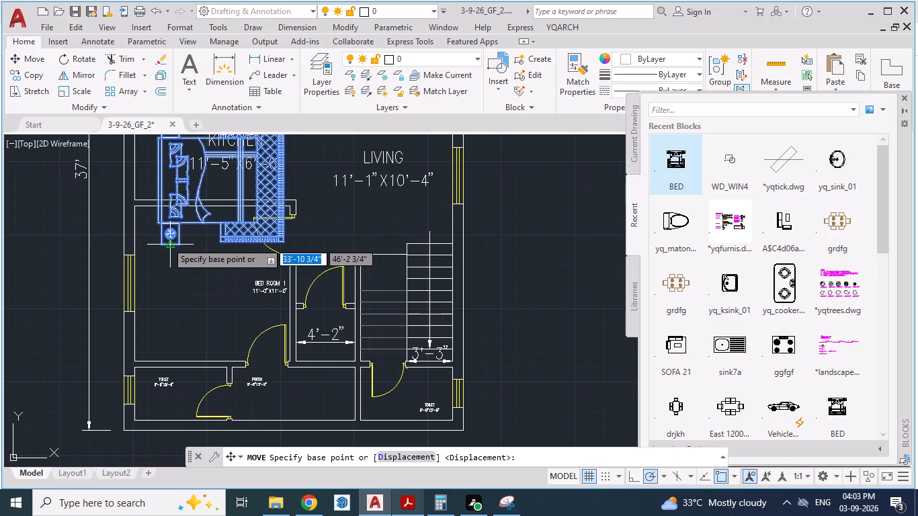
left_click_drag(167, 242, 150, 337)
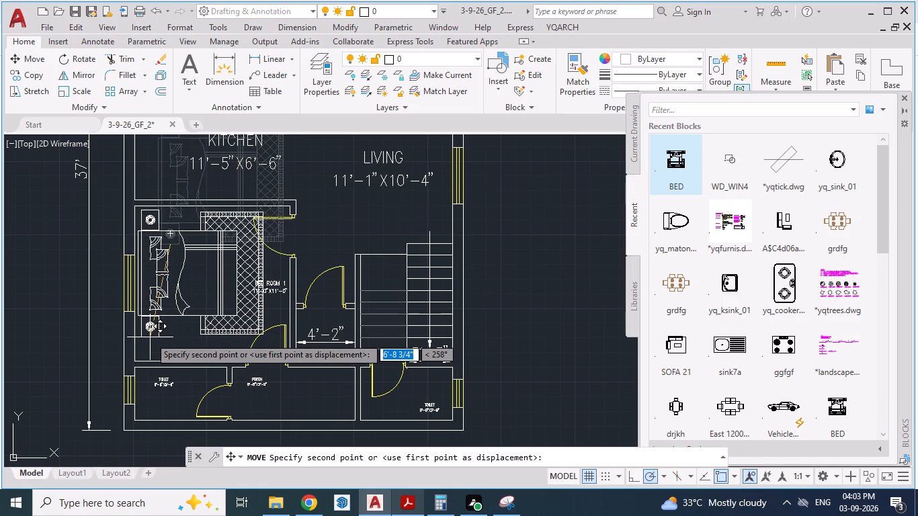
left_click_drag(150, 337, 150, 345)
left_click(150, 345)
left_click(152, 320)
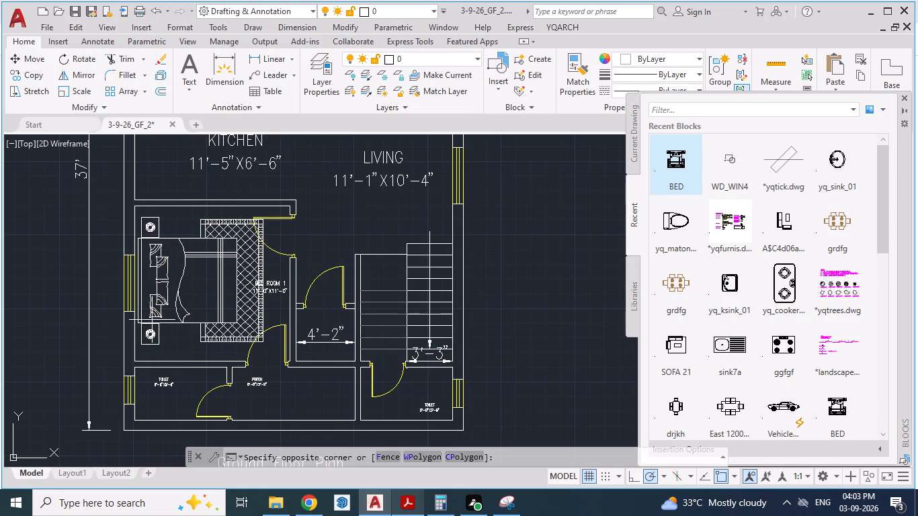
key("Escape")
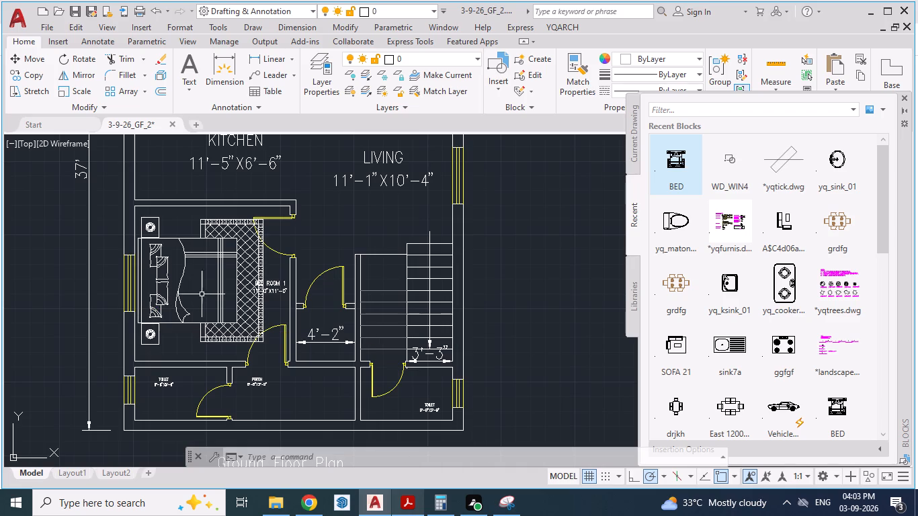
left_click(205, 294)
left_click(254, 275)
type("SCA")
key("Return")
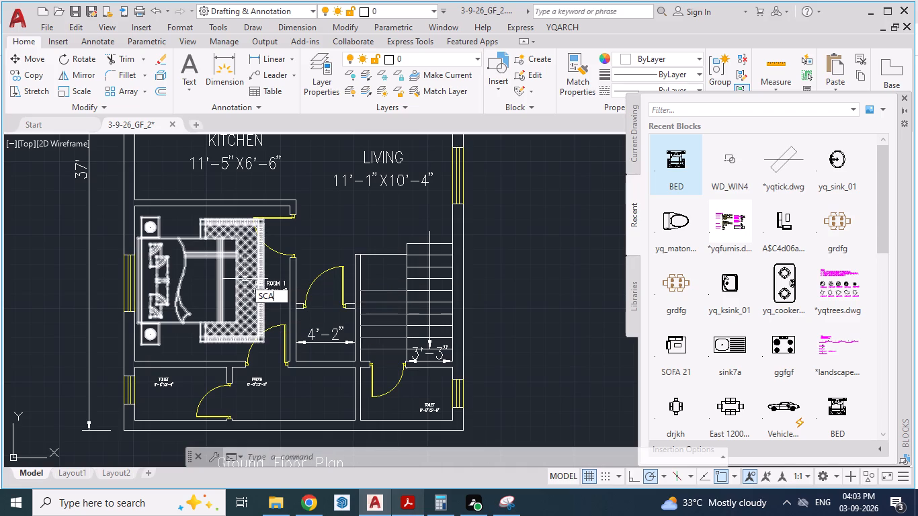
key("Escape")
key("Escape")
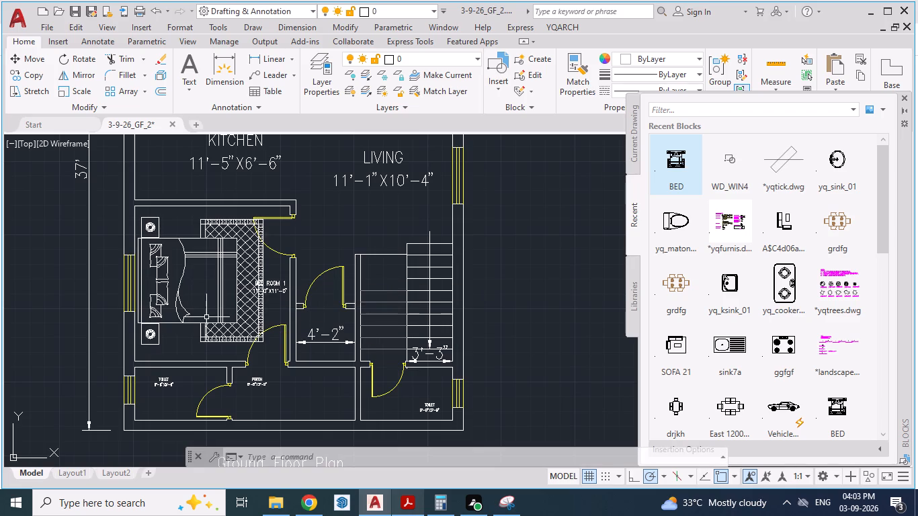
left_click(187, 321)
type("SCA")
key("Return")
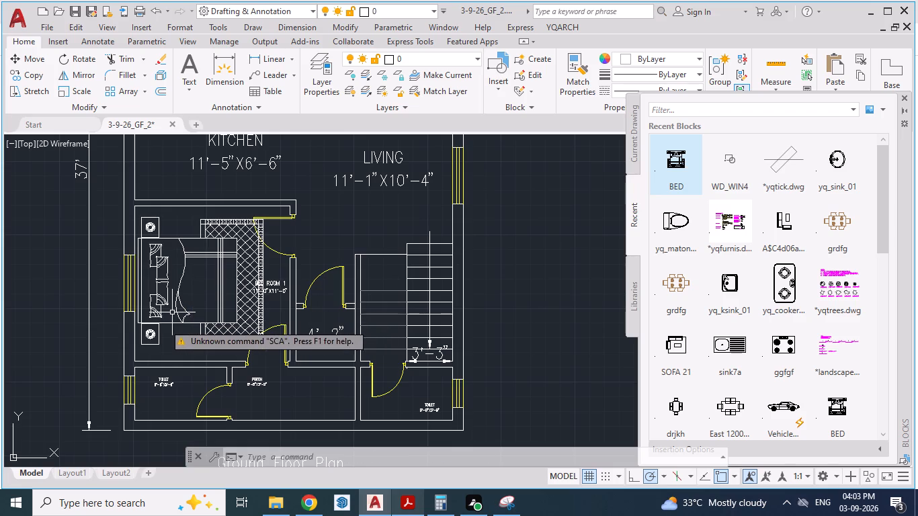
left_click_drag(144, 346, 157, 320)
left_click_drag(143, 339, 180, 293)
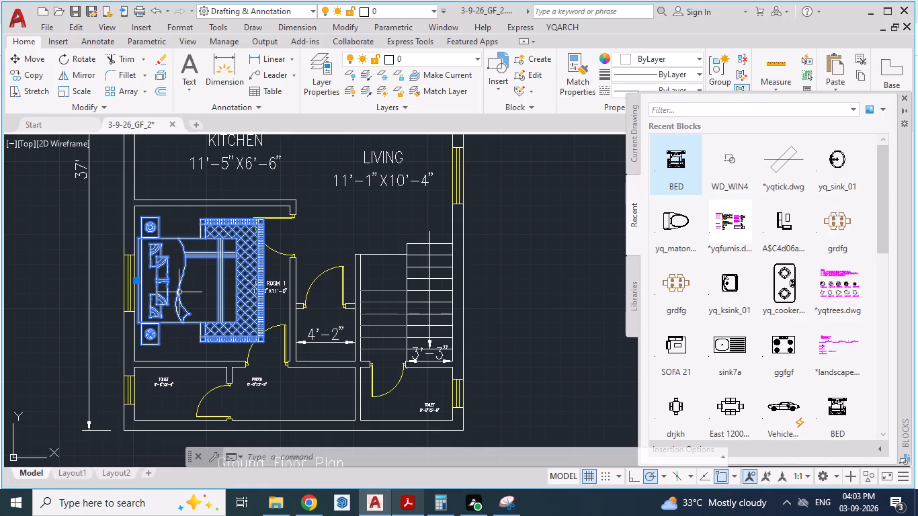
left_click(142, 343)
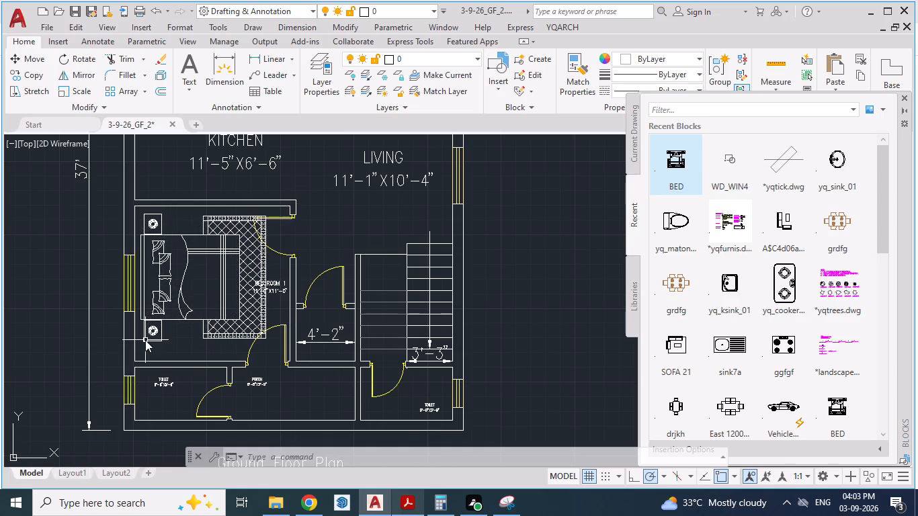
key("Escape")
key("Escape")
Scale the bed block in the 11'-0"X11'-0" bedroom down to about three quarters of its size.
left_click(165, 309)
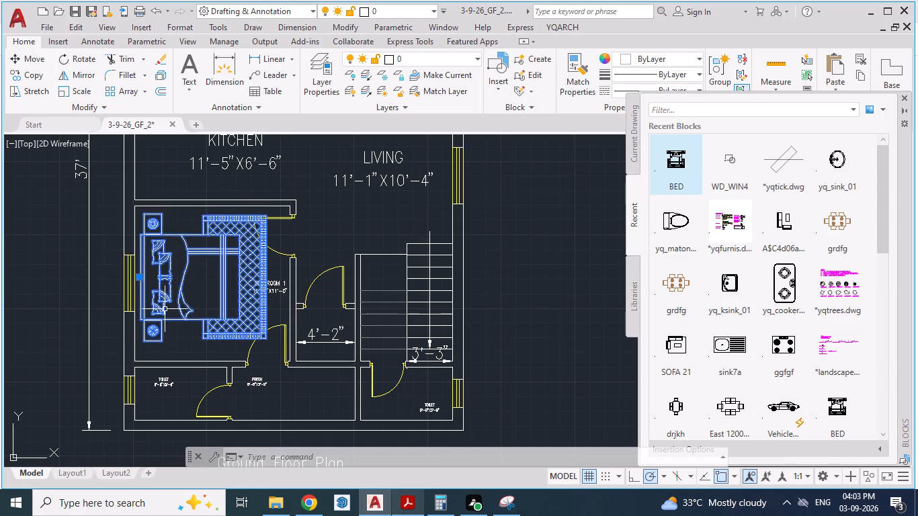
type("SCA")
key("Return")
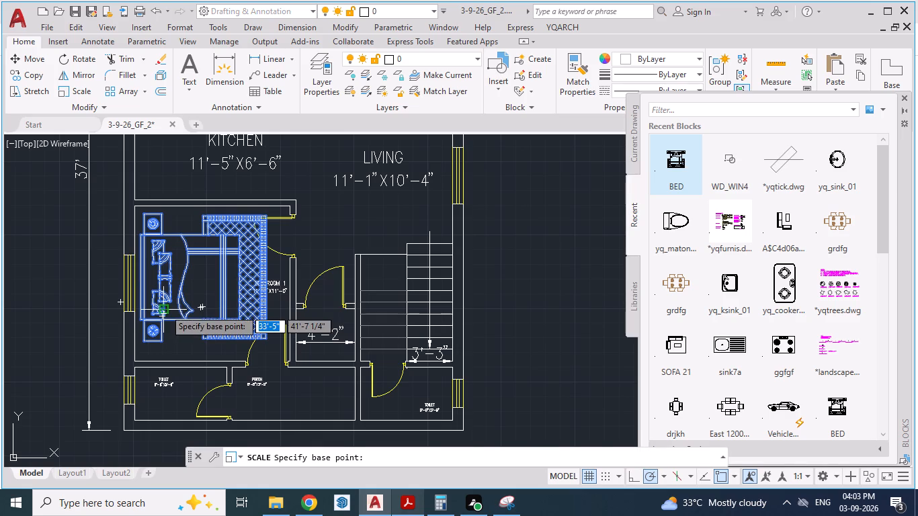
left_click_drag(165, 309, 189, 275)
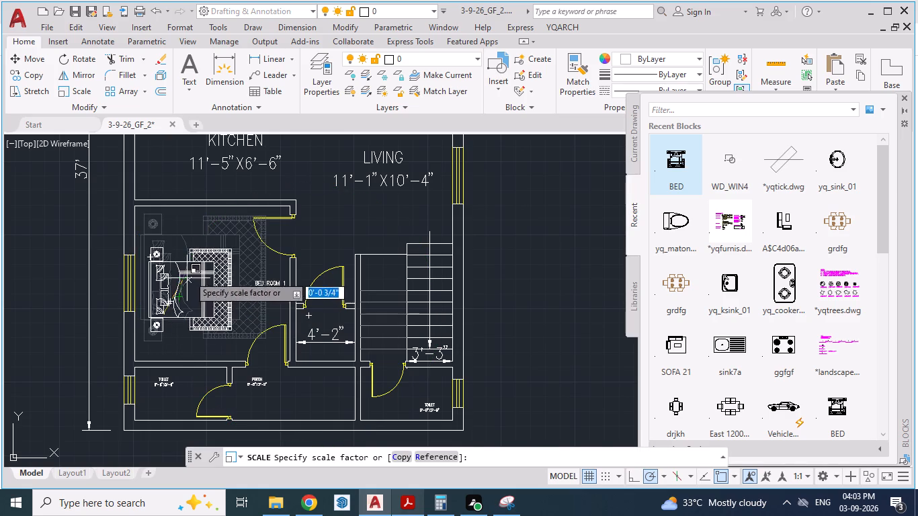
left_click_drag(189, 275, 191, 273)
left_click(191, 273)
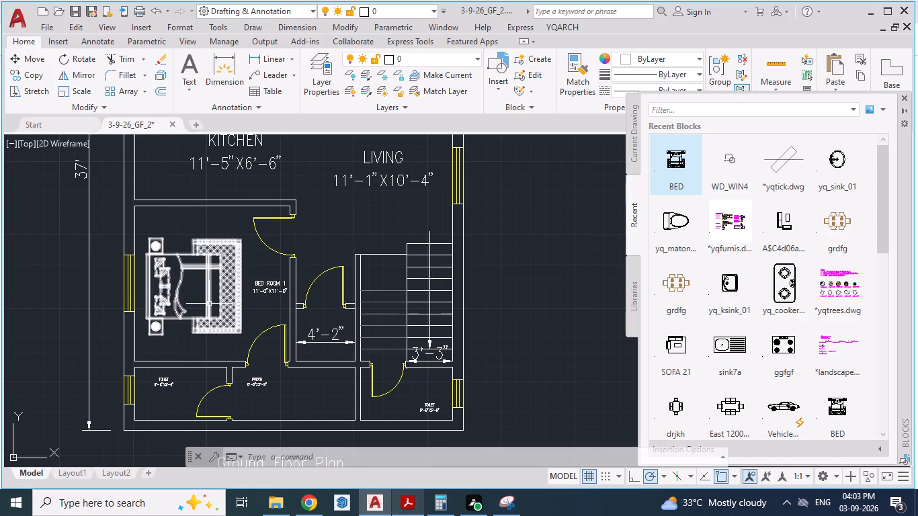
Move the reduced bed horizontally toward the bedroom's windowed exterior wall, closing the gap behind the headboard.
left_click(209, 304)
key("m")
key("Return")
left_click_drag(209, 304, 201, 305)
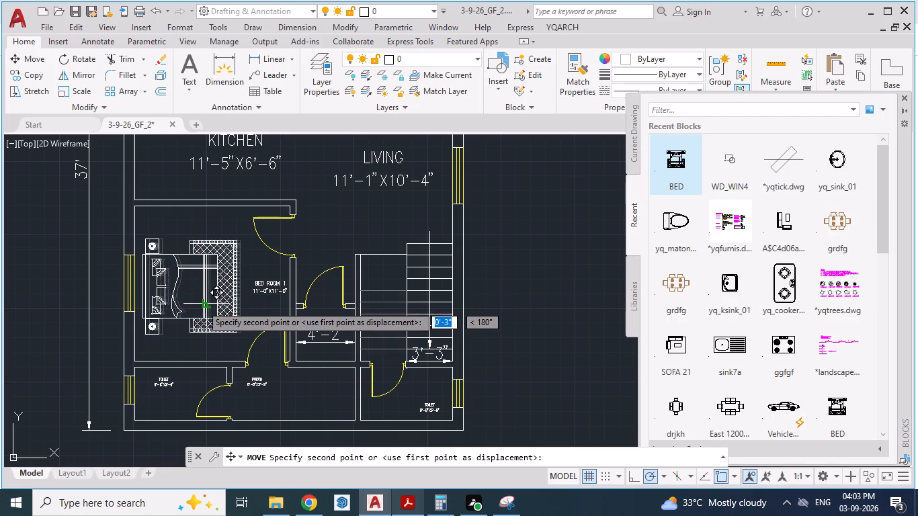
left_click_drag(201, 305, 200, 304)
left_click(200, 304)
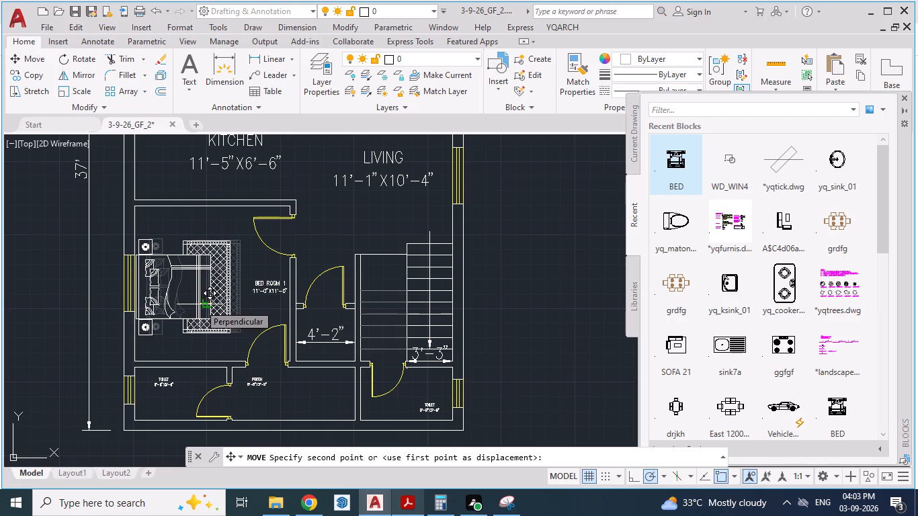
Copy the bed from the 11'-0"X11'-0" bedroom and paste it into the 11'-0"X13'-0" bedroom.
scroll(194, 314, "up", 1)
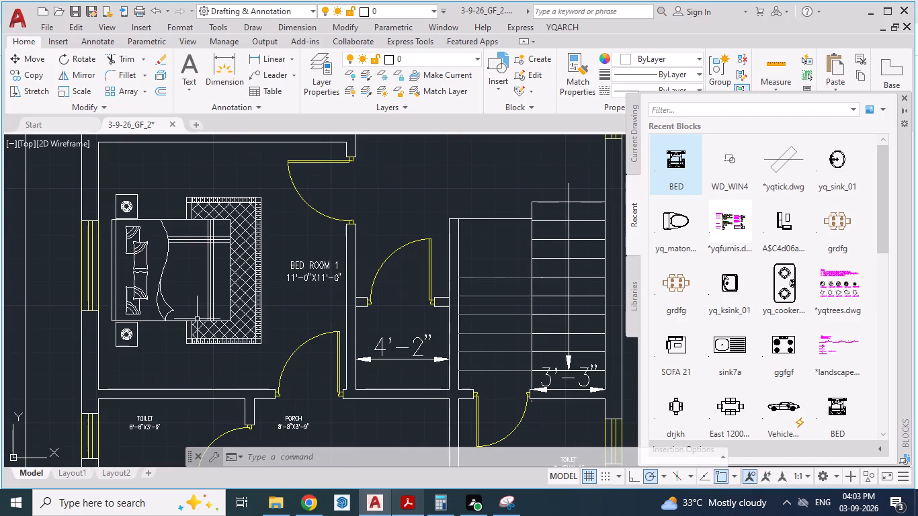
left_click(202, 327)
key("ctrl+c")
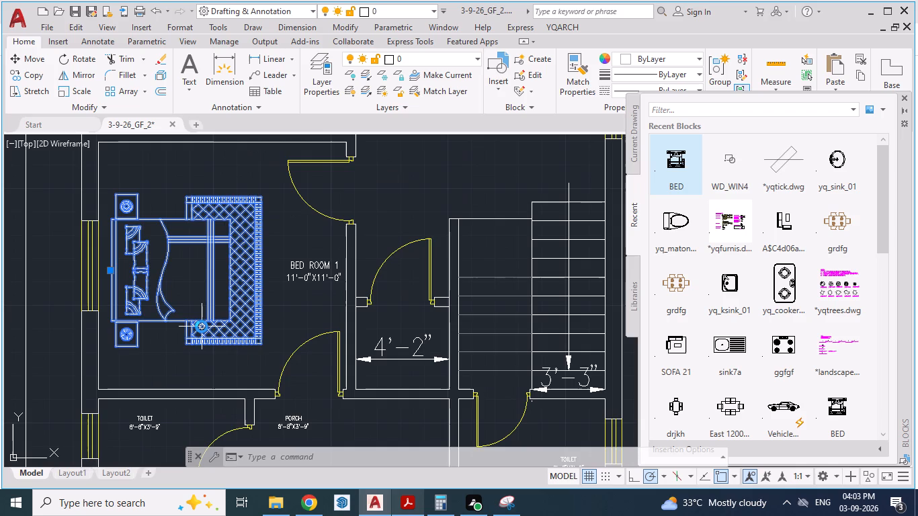
scroll(202, 327, "down", 6)
scroll(192, 239, "up", 3)
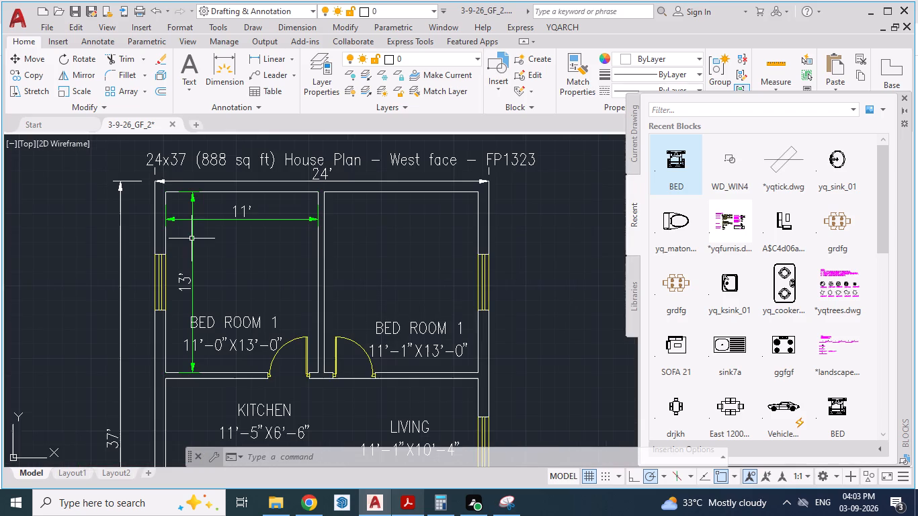
key("ctrl+v")
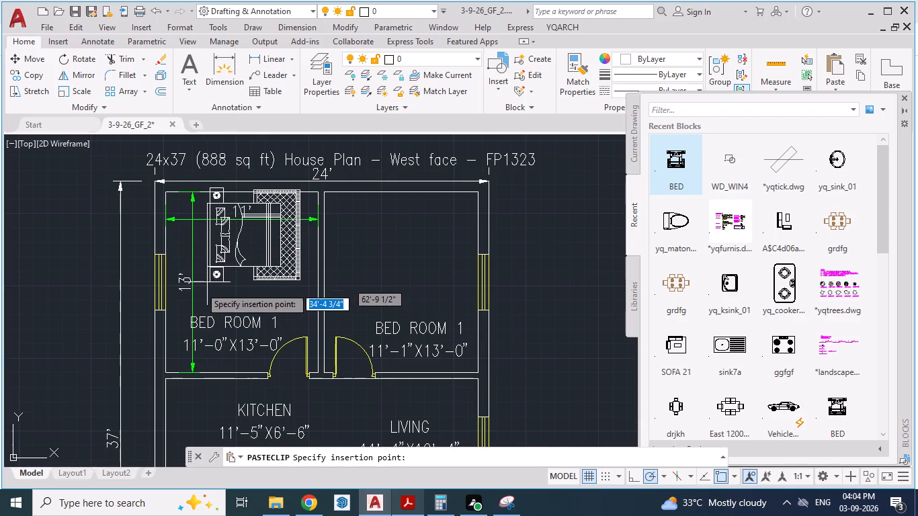
left_click(189, 298)
Rotate the pasted bed 270° about its headboard corner, turning the headboard toward the bedroom's top wall.
left_click(200, 285)
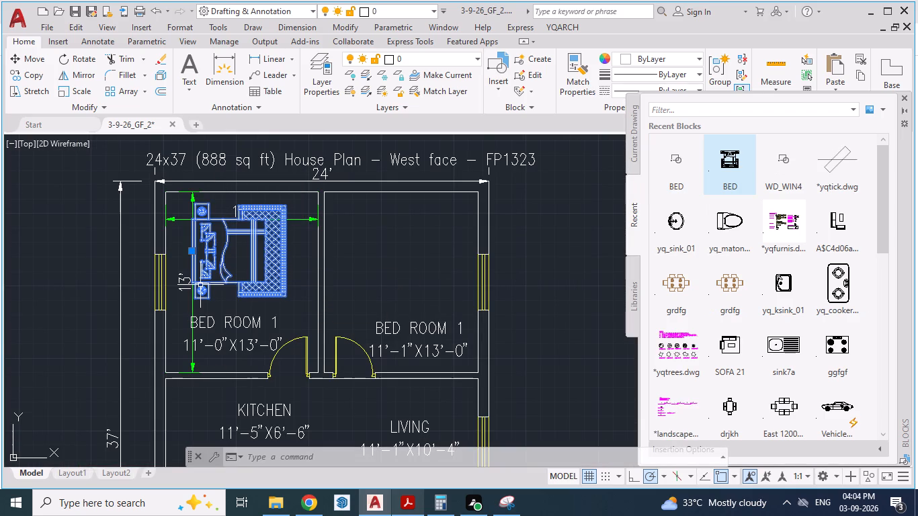
type("RO")
key("Return")
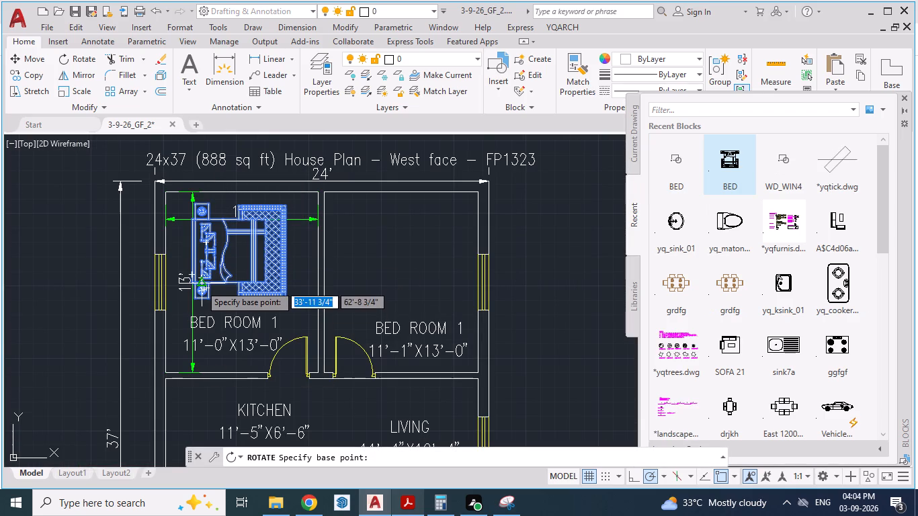
left_click(200, 285)
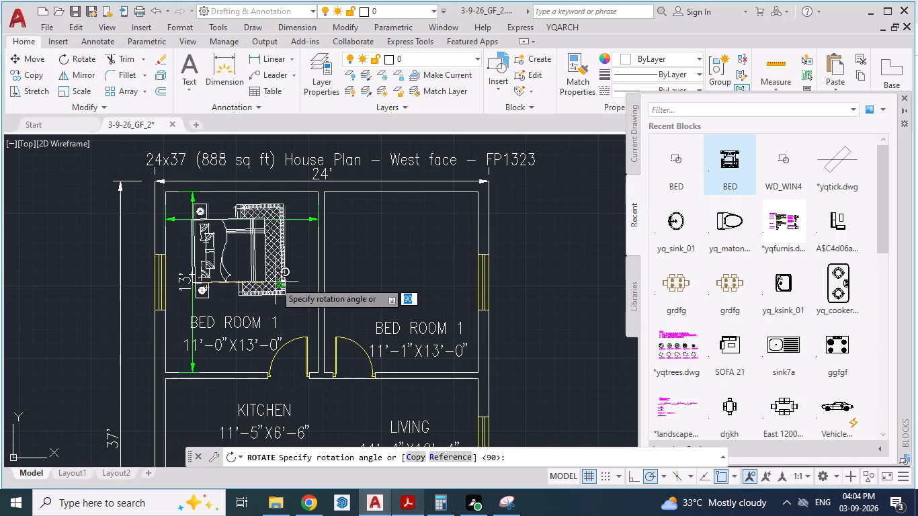
left_click(208, 356)
Move the rotated bed up in the 11'-0"X13'-0" bedroom, placing the headboard near the top exterior wall.
left_click(221, 275)
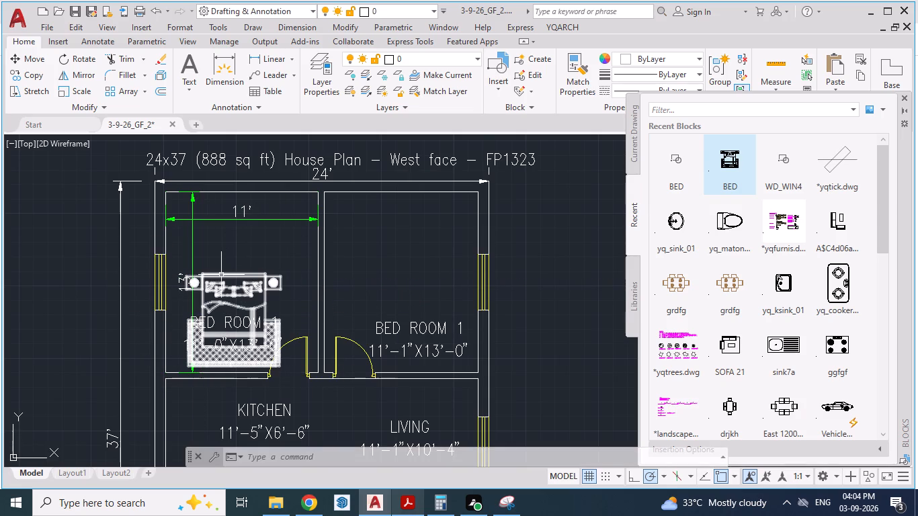
key("m")
key("Return")
left_click_drag(221, 275, 221, 254)
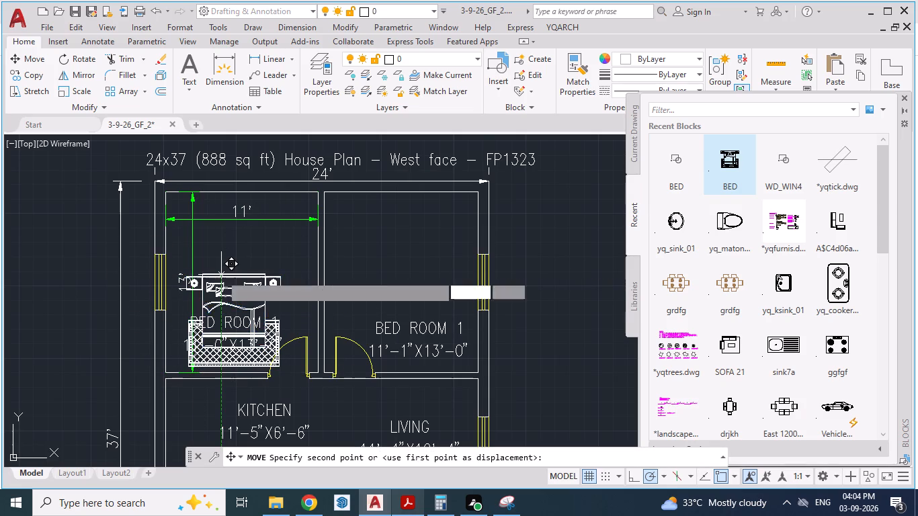
left_click_drag(221, 254, 233, 198)
left_click(233, 198)
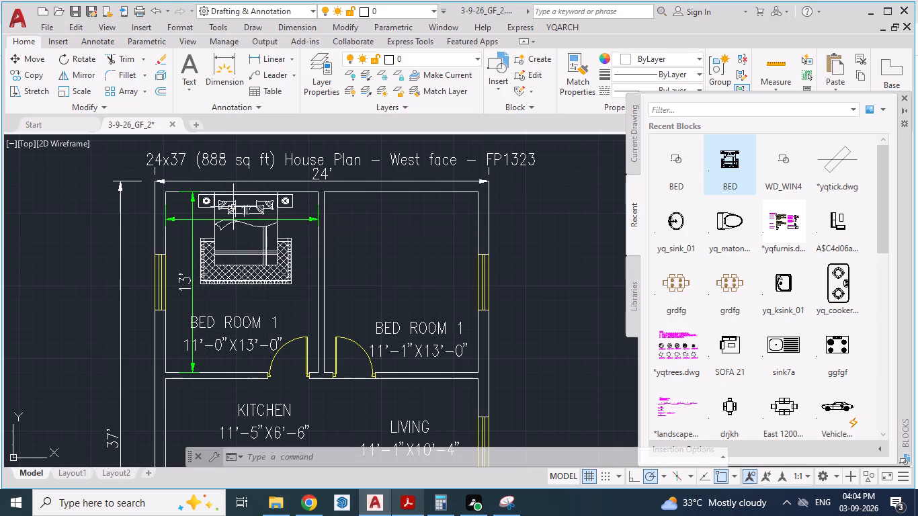
Copy this bed into the 11'-1"X13'-0" bedroom, with the headboard near the top exterior wall.
left_click(233, 208)
key("ctrl+c")
key("ctrl+v")
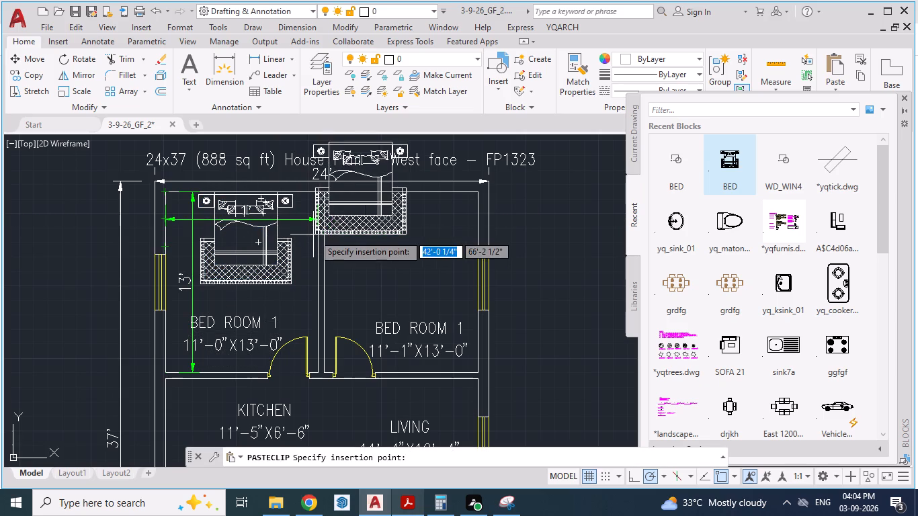
left_click(349, 288)
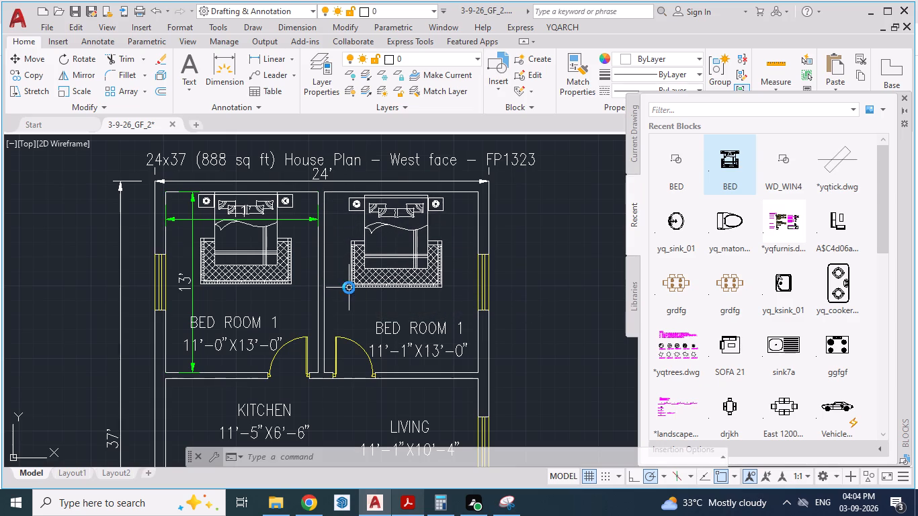
scroll(332, 290, "down", 1)
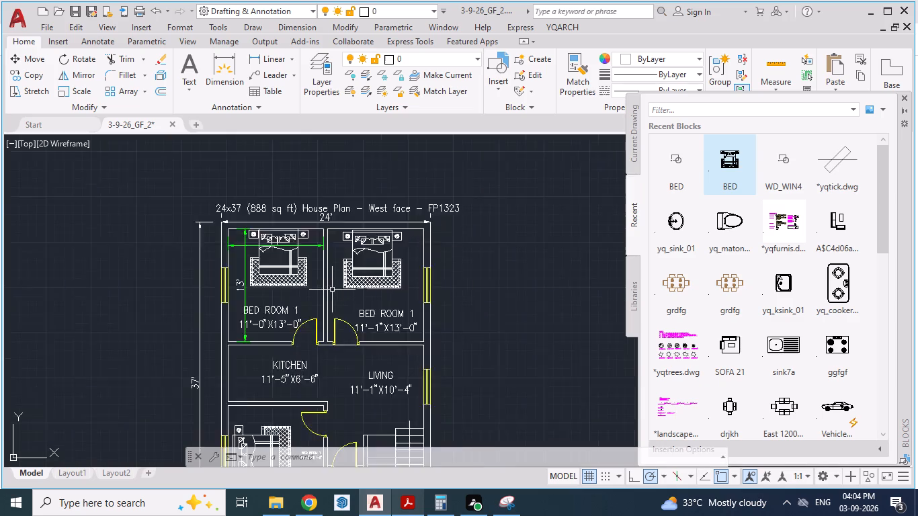
scroll(332, 290, "down", 1)
key("Escape")
Check the furniture layout in the reference PDF and insert the two-burner yq_cooker block in the kitchen near the exterior wall.
scroll(429, 318, "down", 1)
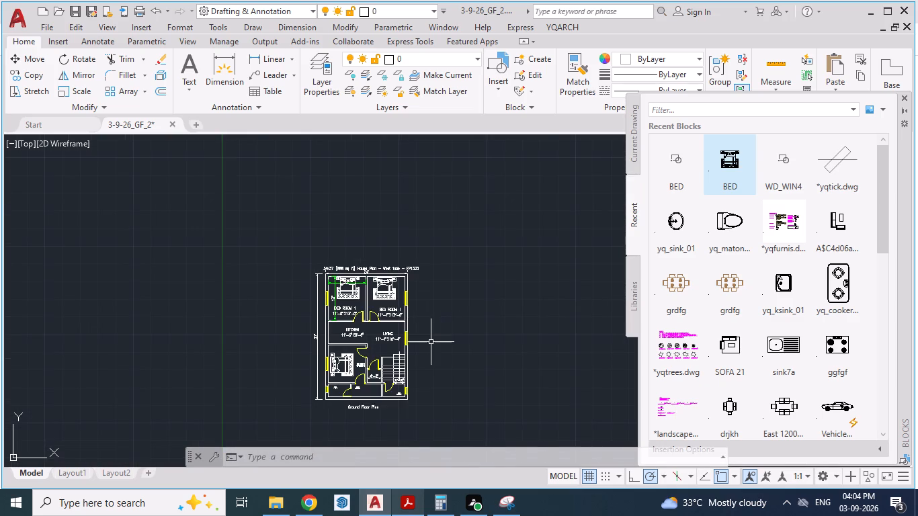
scroll(431, 342, "up", 1)
key("alt+Tab")
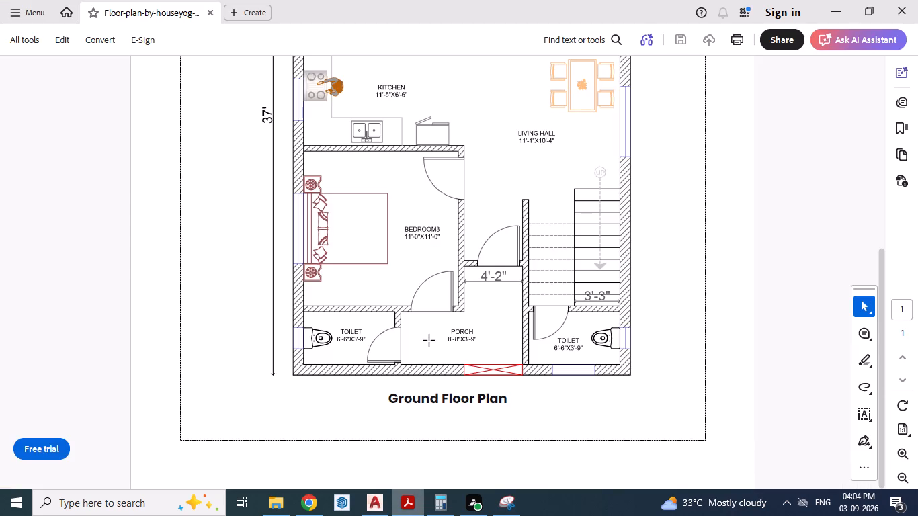
scroll(404, 336, "down", 2, "ctrl")
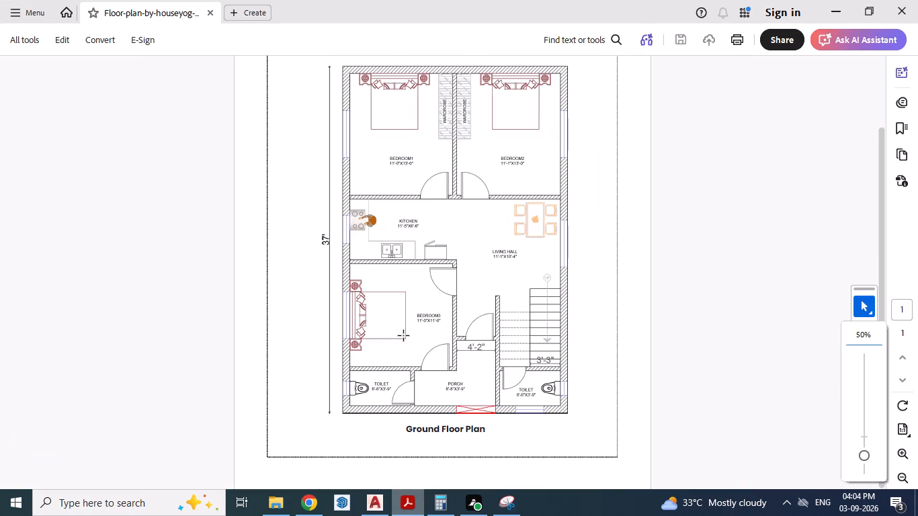
key("alt+Tab")
scroll(312, 349, "up", 2)
scroll(311, 349, "down", 1)
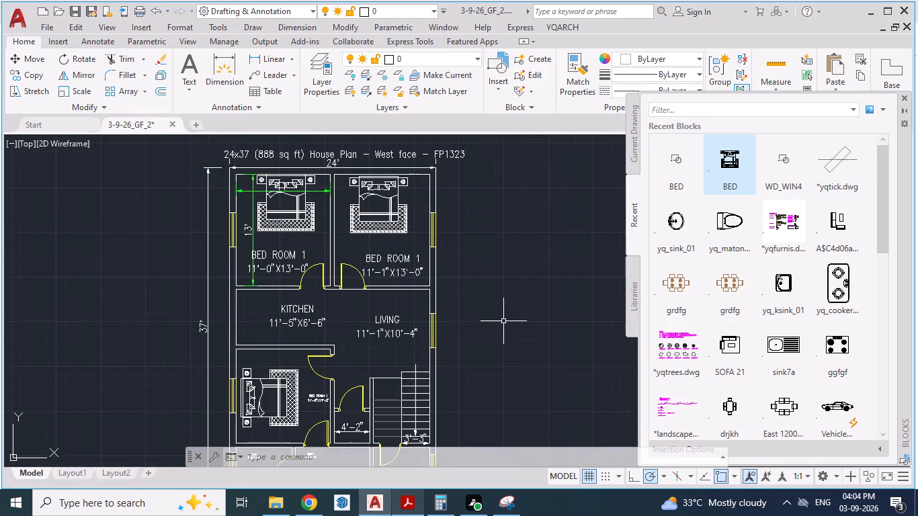
left_click_drag(839, 304, 249, 315)
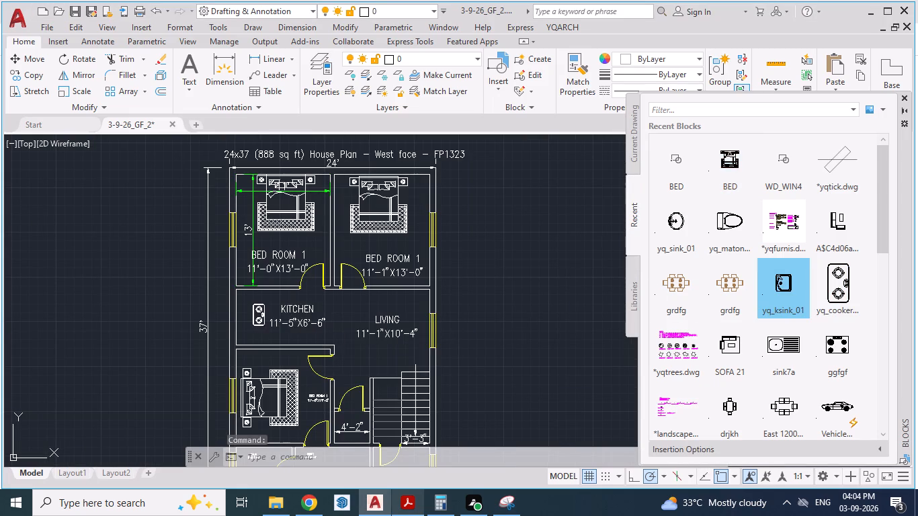
left_click_drag(249, 315, 245, 314)
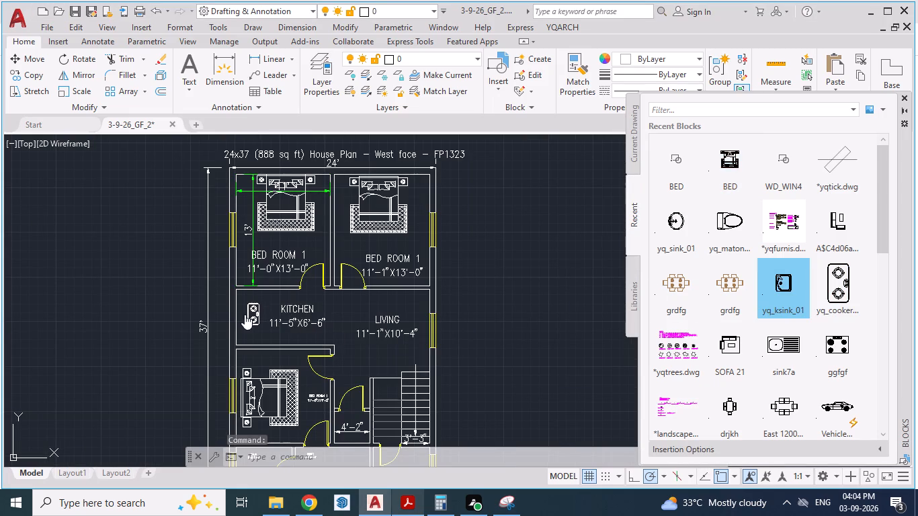
left_click(245, 314)
key("alt+Tab")
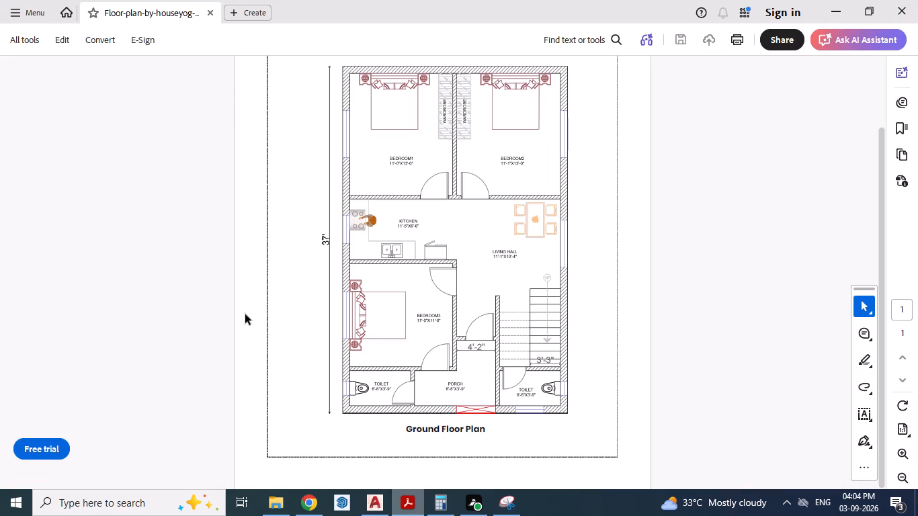
key("alt+Tab")
scroll(251, 311, "up", 2)
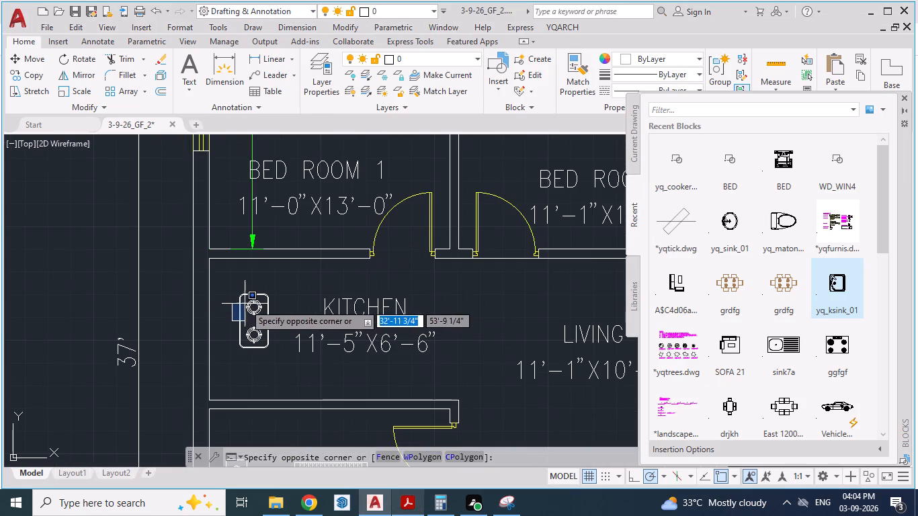
key("Escape")
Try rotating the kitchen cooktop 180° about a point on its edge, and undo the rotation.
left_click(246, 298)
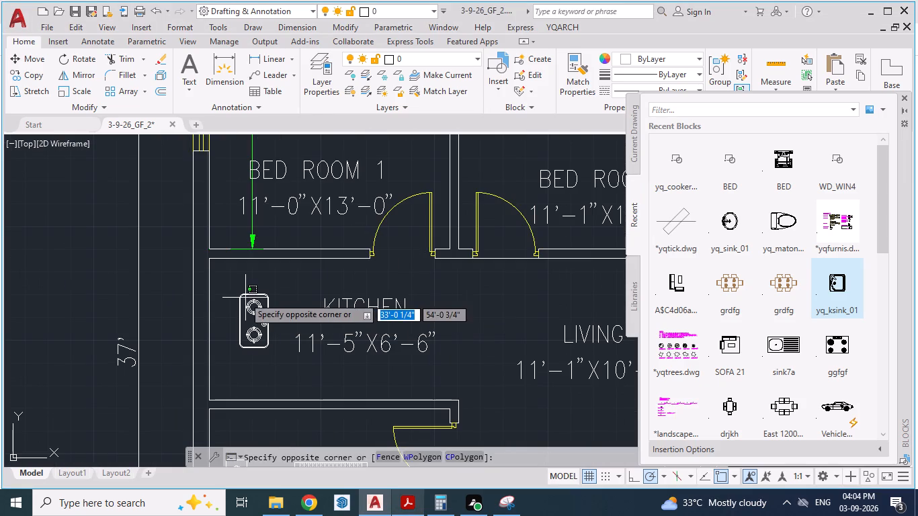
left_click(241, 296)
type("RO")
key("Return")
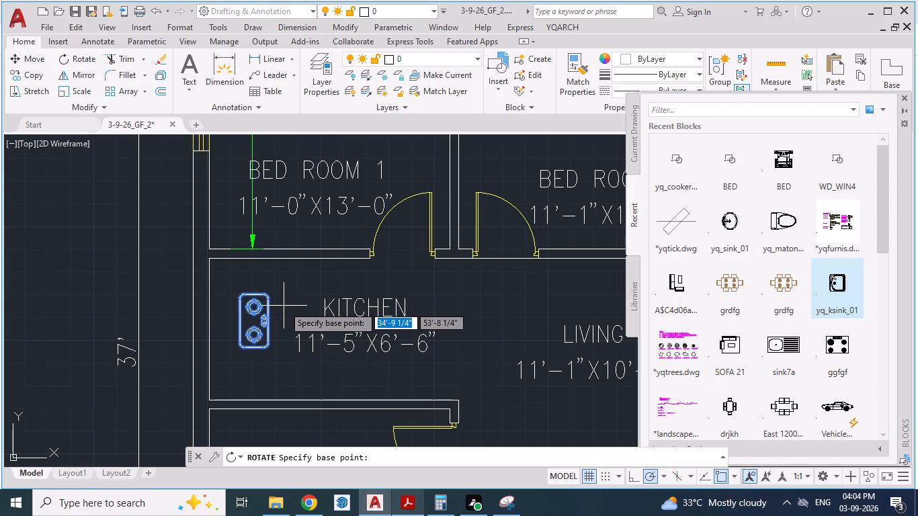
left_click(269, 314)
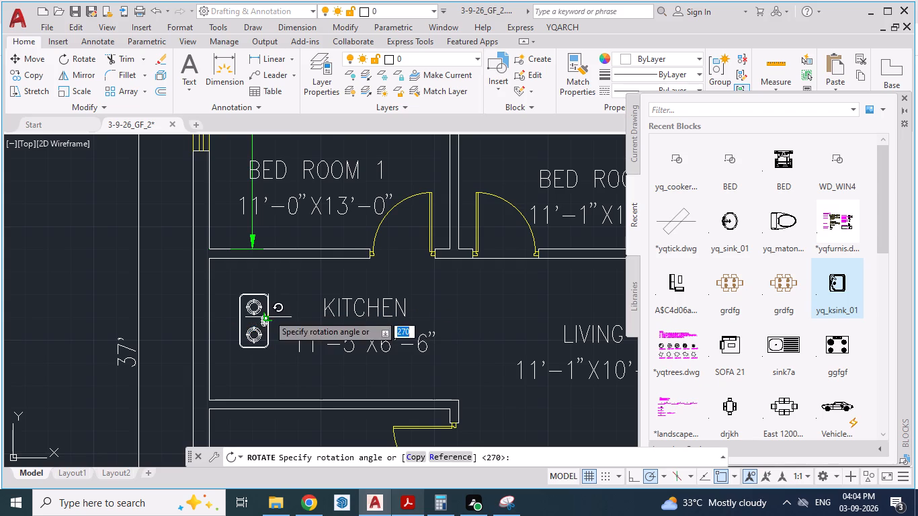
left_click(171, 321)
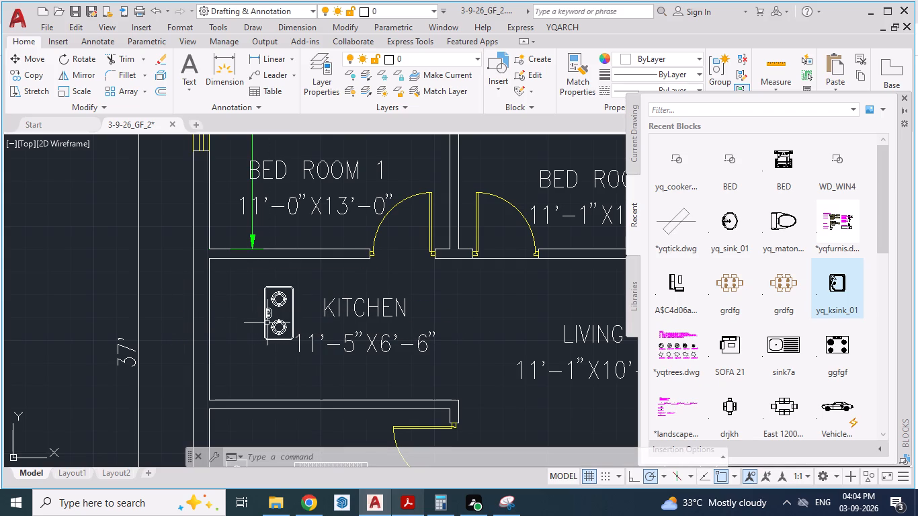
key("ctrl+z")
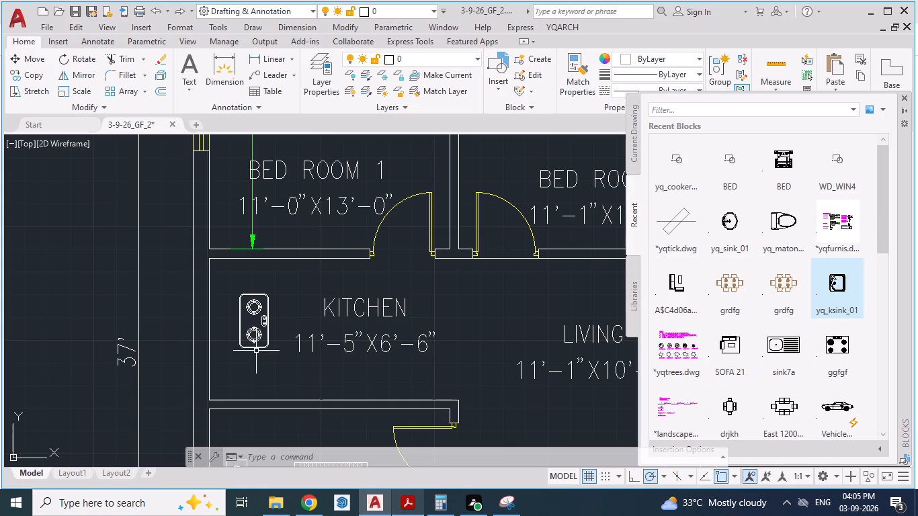
Move the cooktop horizontally closer to the kitchen's exterior wall, leaving a small gap.
left_click(251, 345)
left_click(249, 349)
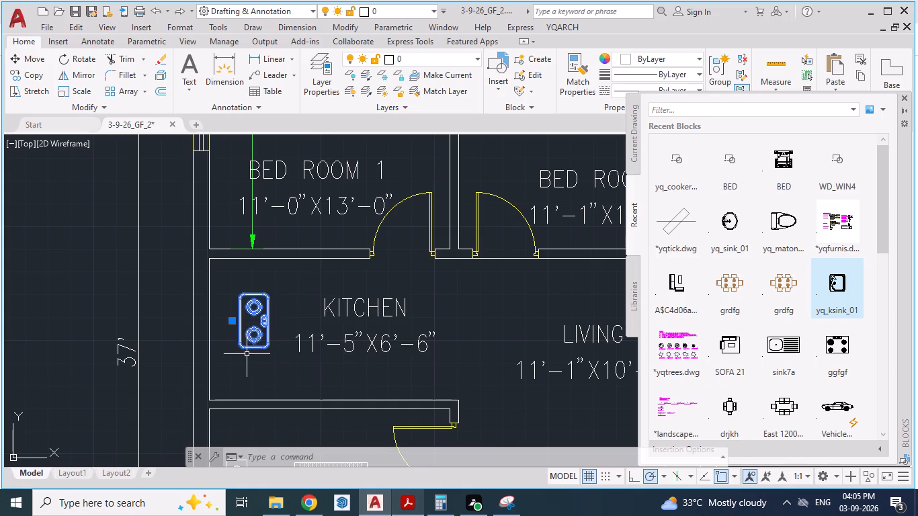
key("m")
key("Return")
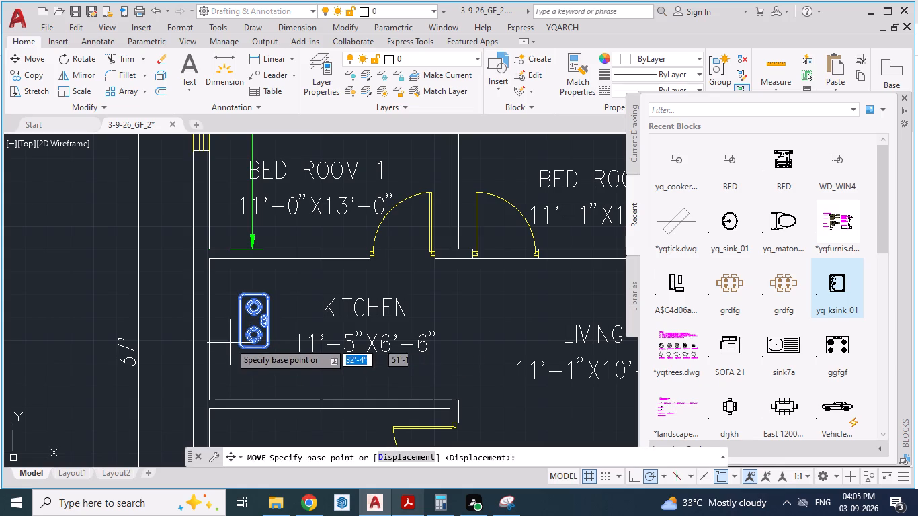
left_click_drag(241, 325, 226, 325)
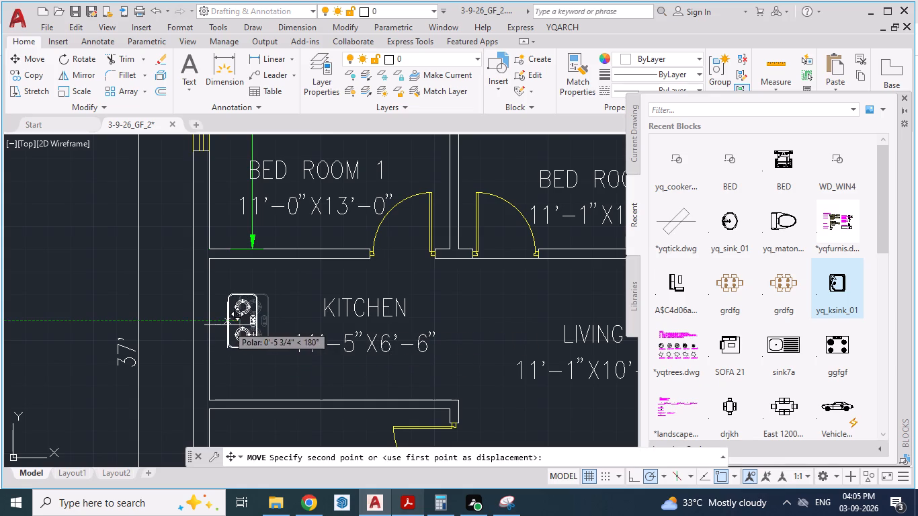
left_click_drag(226, 325, 216, 325)
left_click(216, 325)
scroll(261, 344, "up", 1)
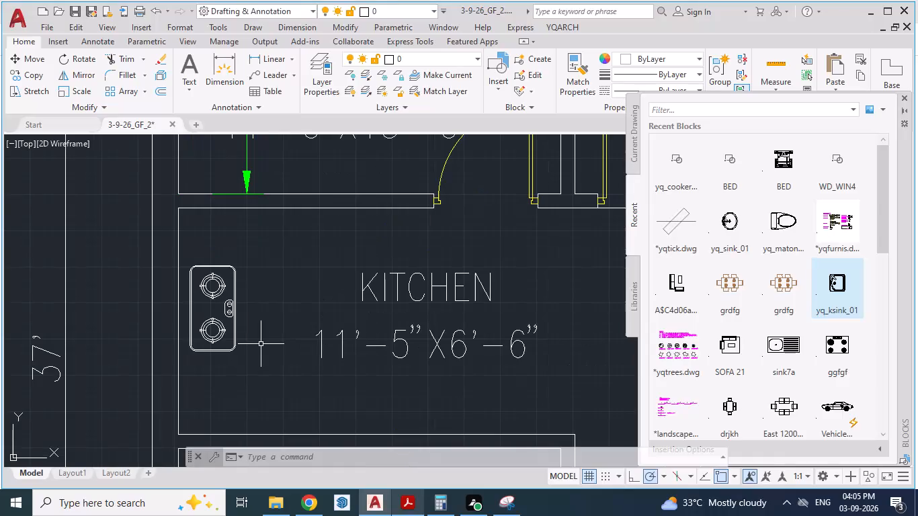
key("Escape")
key("Escape")
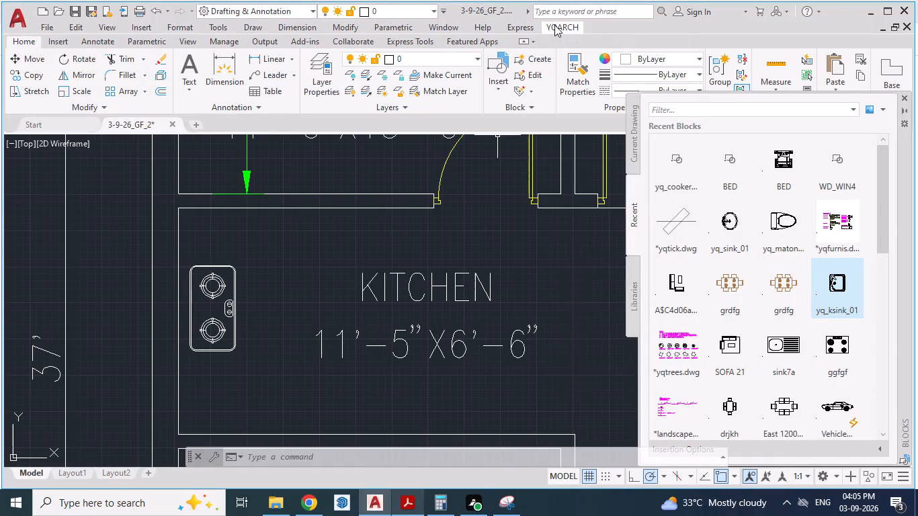
Open a 36-inch-wide window in the kitchen's exterior wall behind the cooktop.
left_click(554, 25)
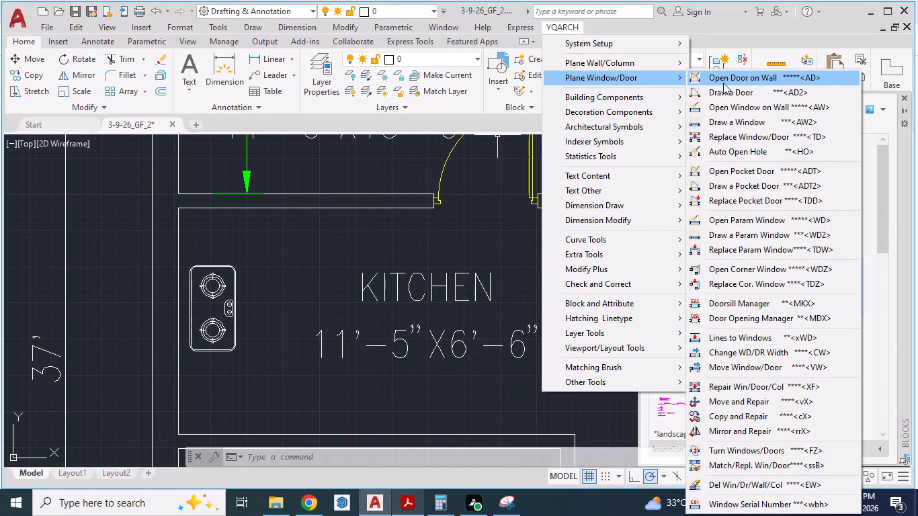
left_click(731, 107)
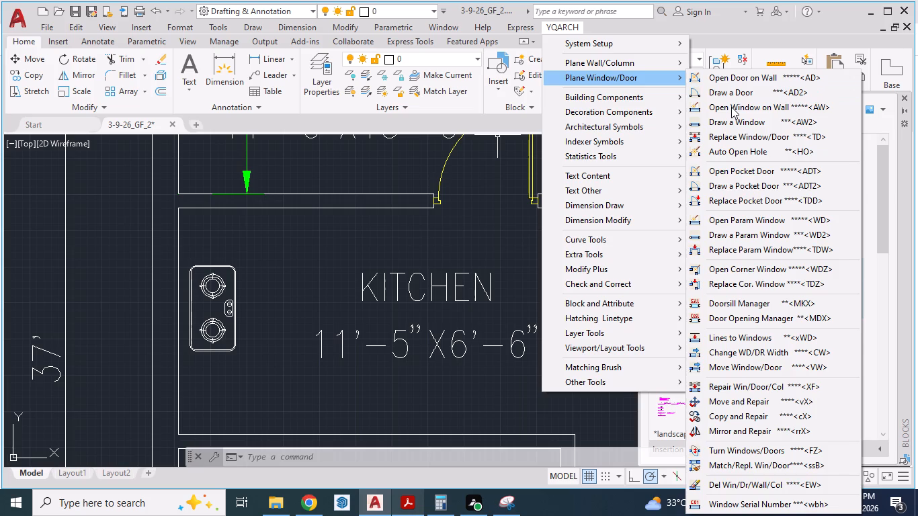
left_click(483, 452)
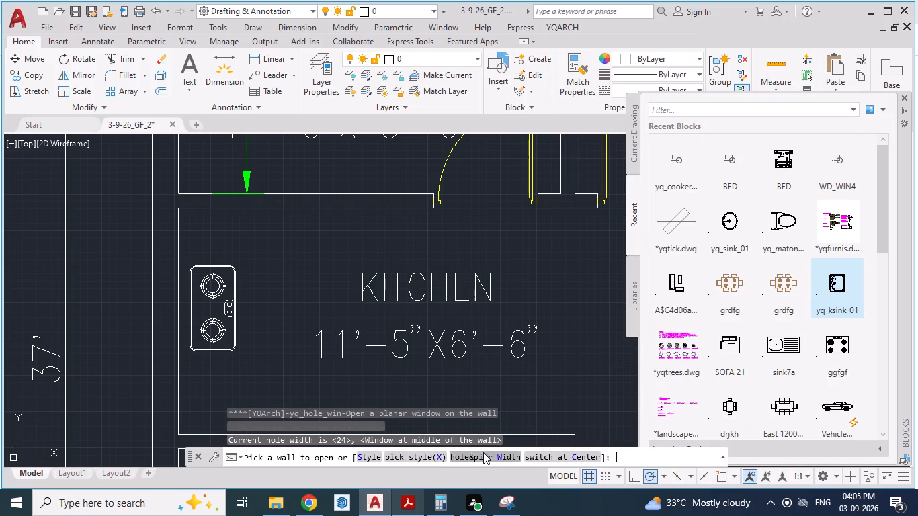
left_click_drag(442, 320, 368, 321)
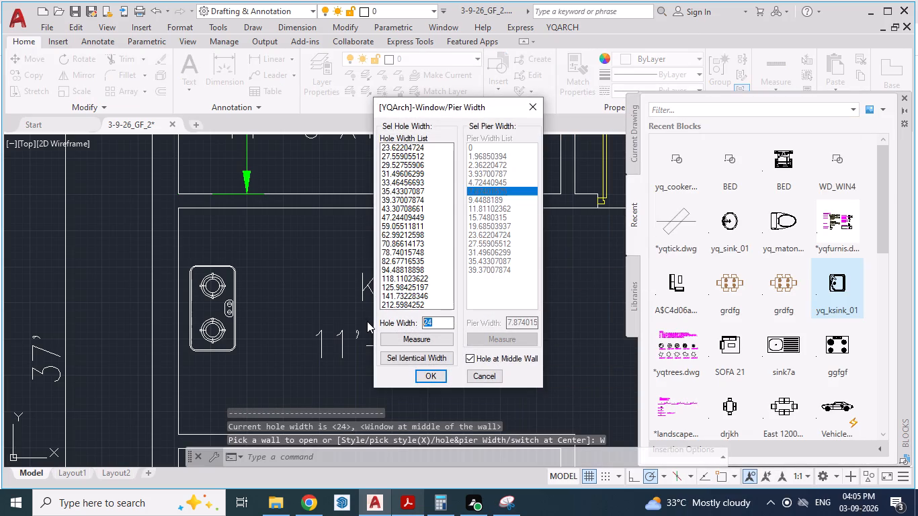
type("36")
left_click(419, 379)
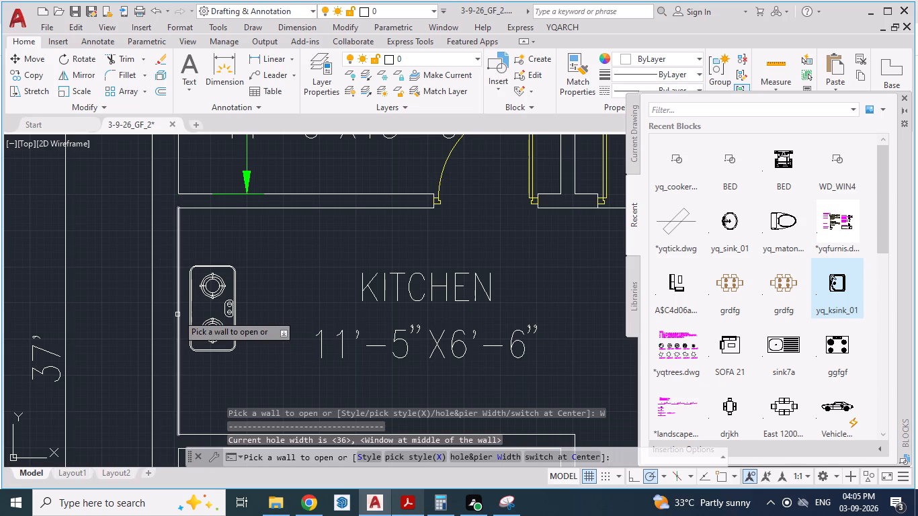
left_click(177, 314)
key("Return")
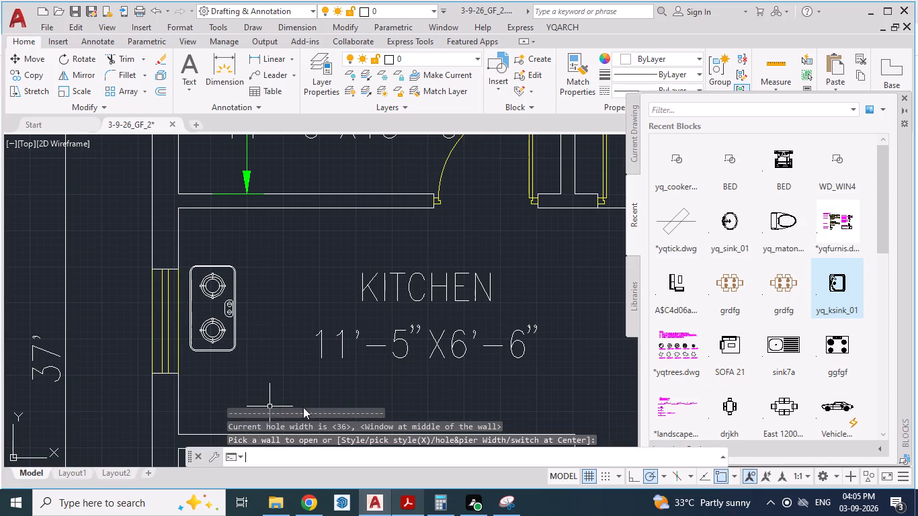
Compare the window and entrance positions in the reference PDF with the whole AutoCAD floor plan.
scroll(284, 347, "down", 4)
scroll(457, 267, "down", 1)
key("alt+Tab")
scroll(497, 349, "up", 1)
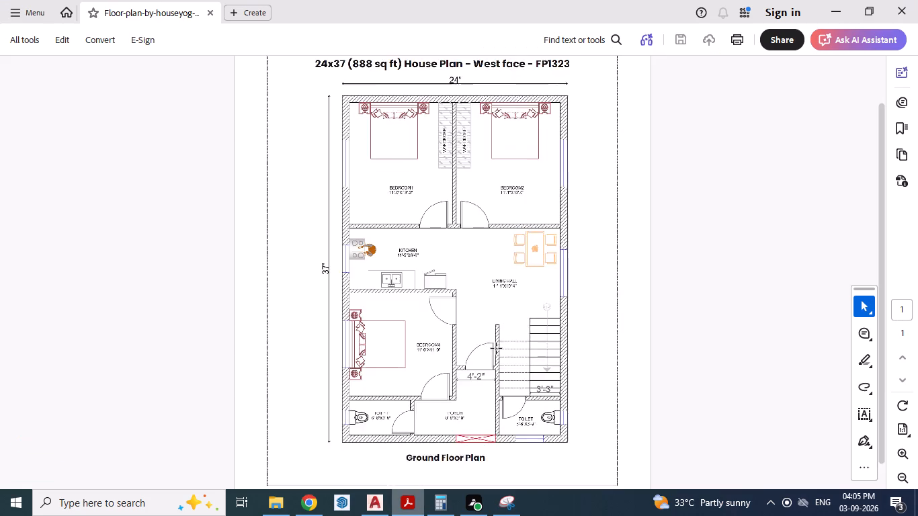
scroll(497, 349, "up", 1)
scroll(497, 349, "down", 2)
scroll(497, 349, "down", 1, "ctrl")
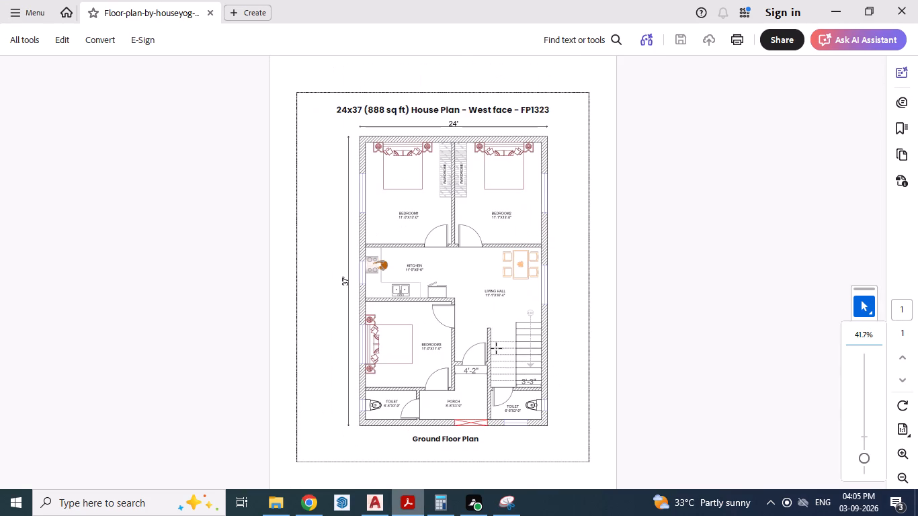
key("alt+Tab")
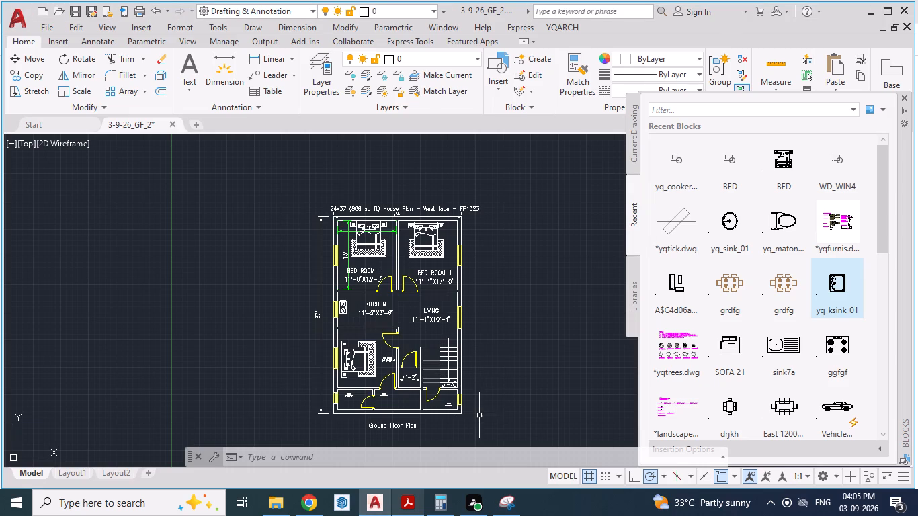
key("alt+Tab")
scroll(479, 414, "up", 1)
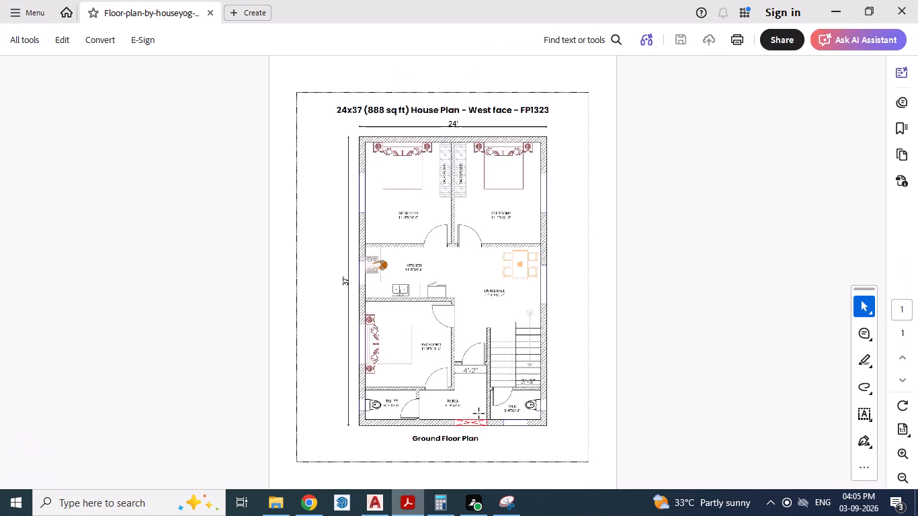
key("alt+Tab")
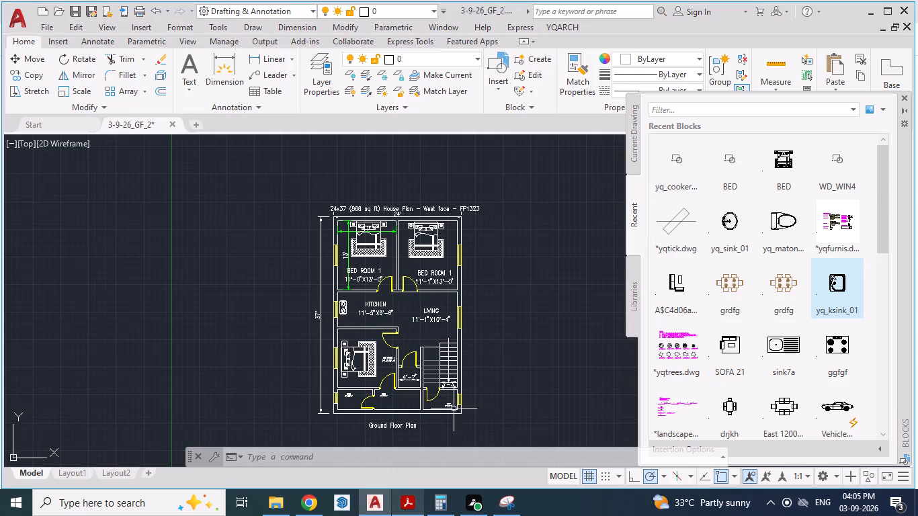
Open a 36-inch-wide window in the porch's exterior wall, near the partition to the 6'-6"X3'-9" toilet by the stairs.
scroll(399, 415, "up", 2)
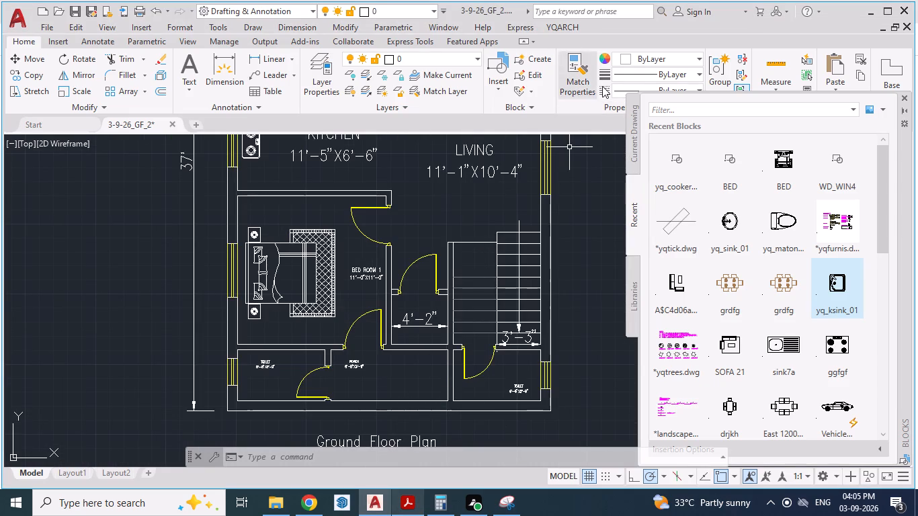
left_click(558, 30)
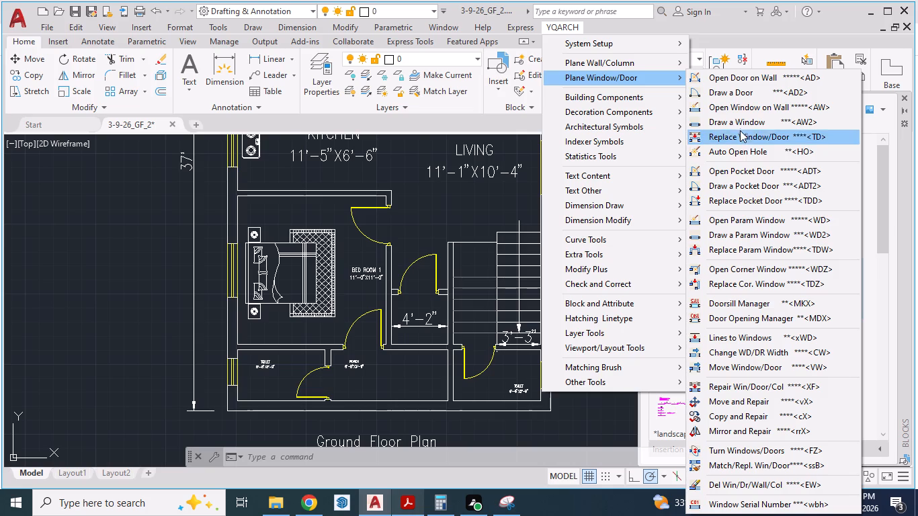
left_click(739, 112)
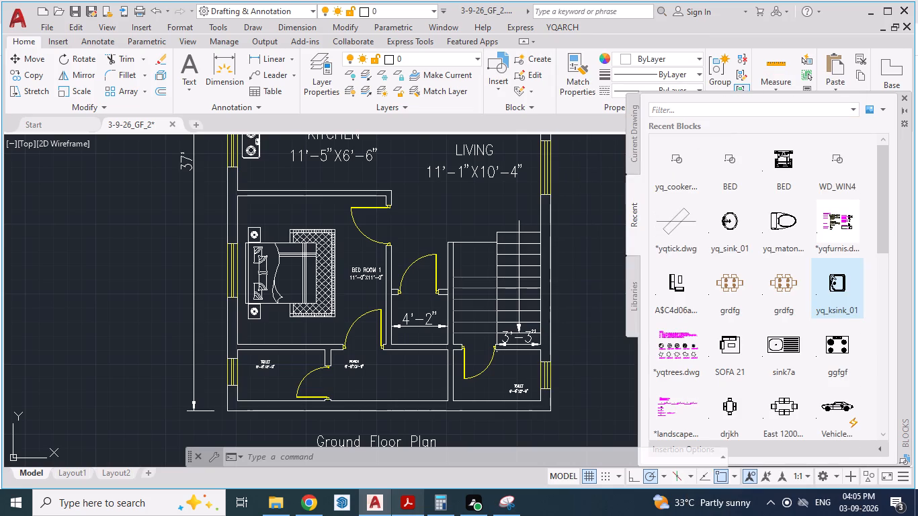
left_click(433, 401)
scroll(433, 359, "down", 2)
scroll(433, 374, "up", 2)
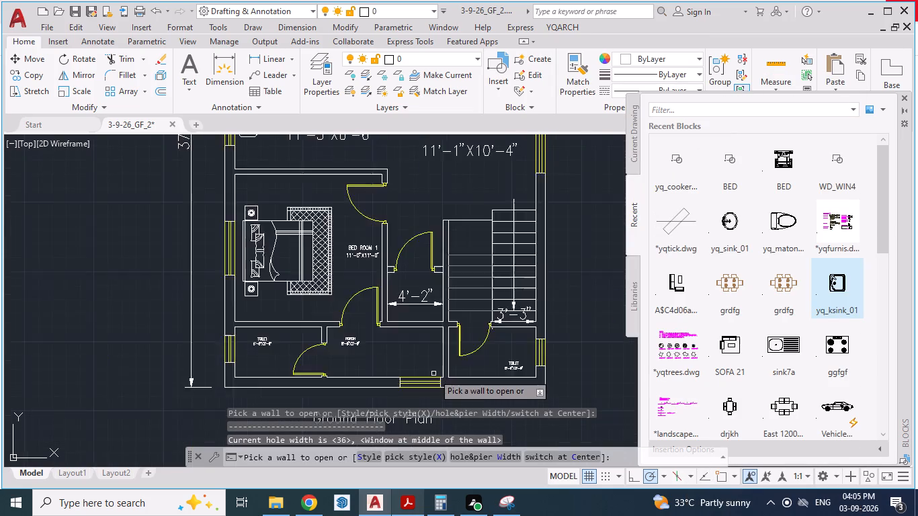
scroll(433, 374, "up", 1)
key("Escape")
key("Escape")
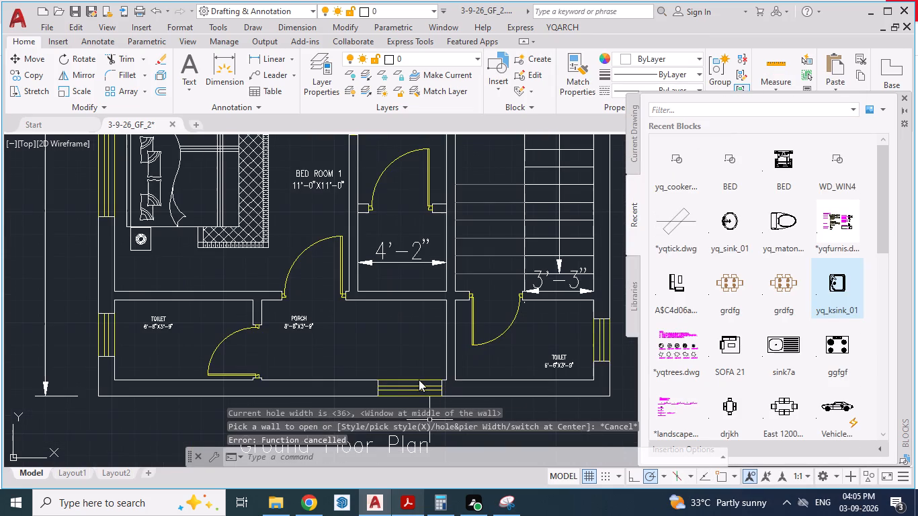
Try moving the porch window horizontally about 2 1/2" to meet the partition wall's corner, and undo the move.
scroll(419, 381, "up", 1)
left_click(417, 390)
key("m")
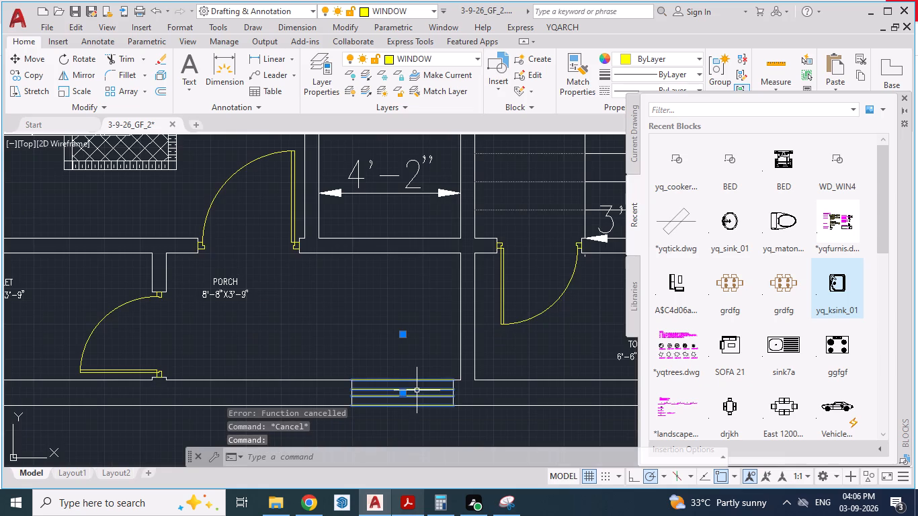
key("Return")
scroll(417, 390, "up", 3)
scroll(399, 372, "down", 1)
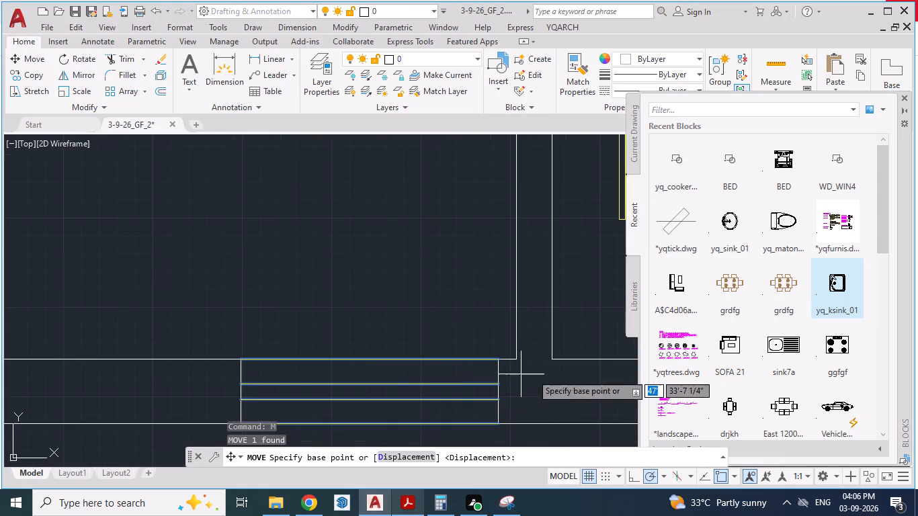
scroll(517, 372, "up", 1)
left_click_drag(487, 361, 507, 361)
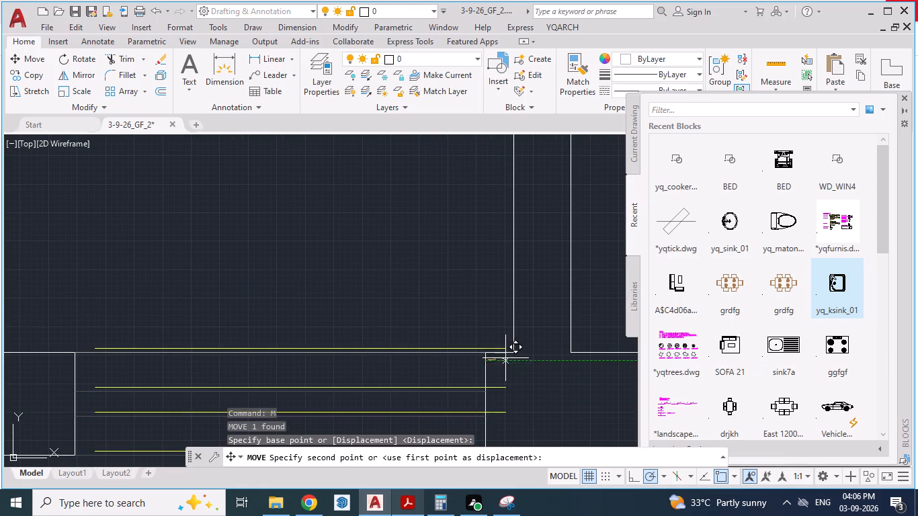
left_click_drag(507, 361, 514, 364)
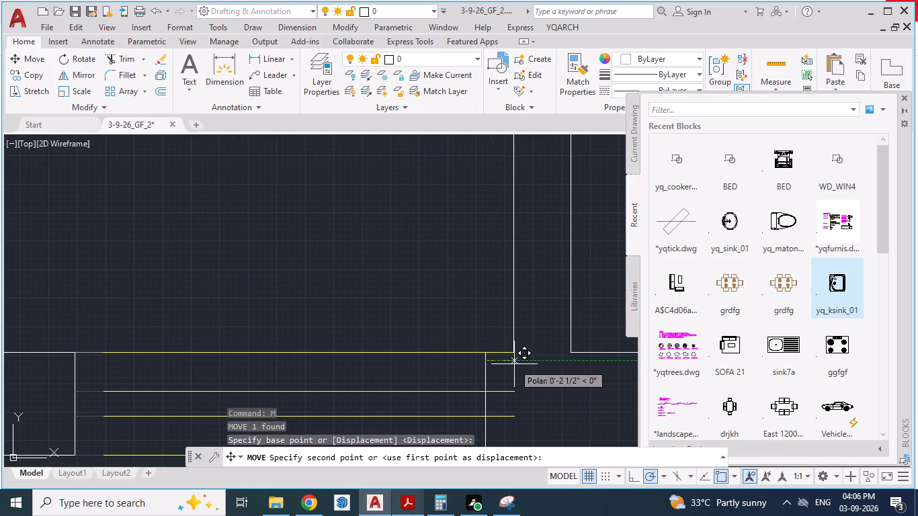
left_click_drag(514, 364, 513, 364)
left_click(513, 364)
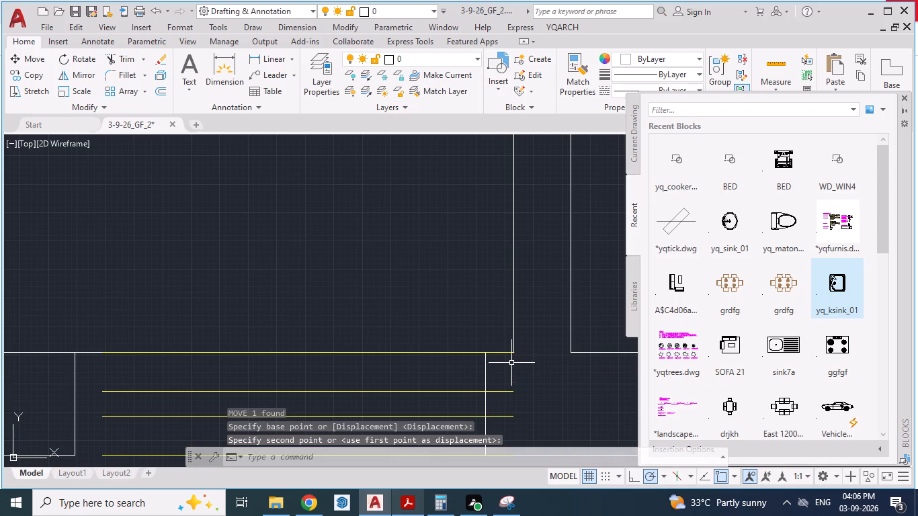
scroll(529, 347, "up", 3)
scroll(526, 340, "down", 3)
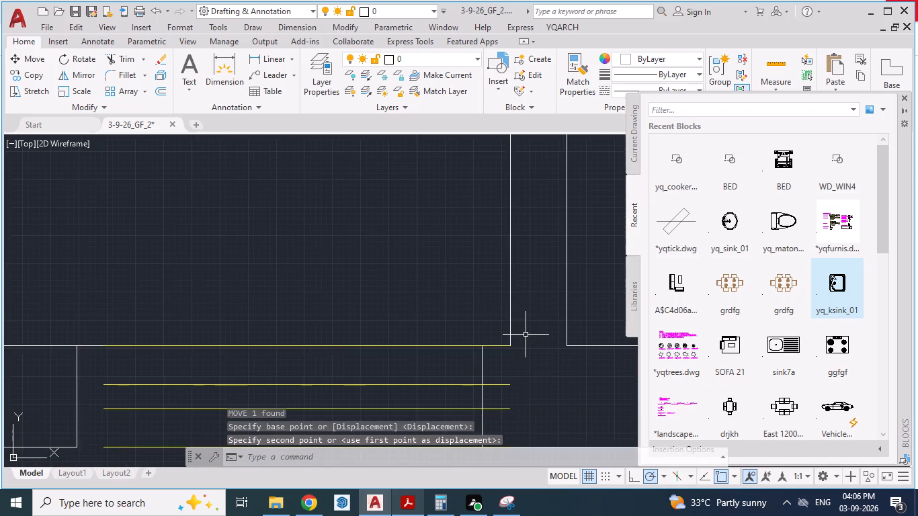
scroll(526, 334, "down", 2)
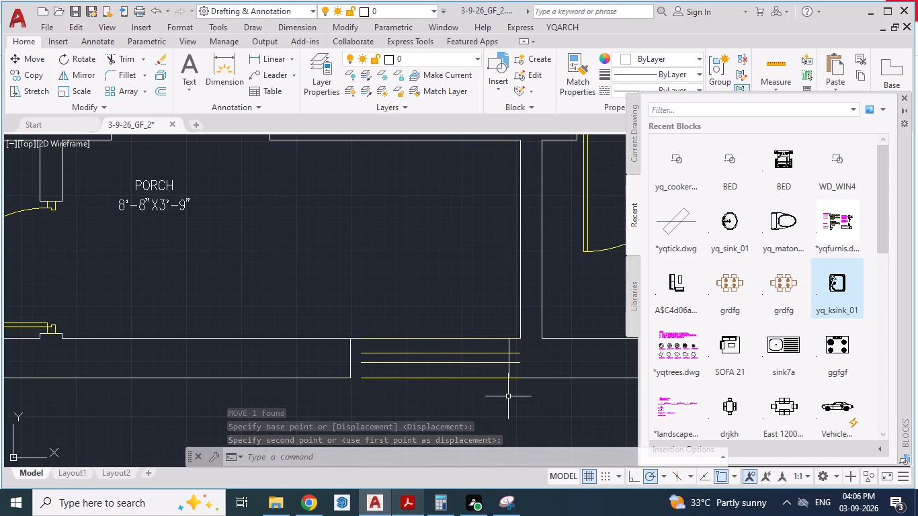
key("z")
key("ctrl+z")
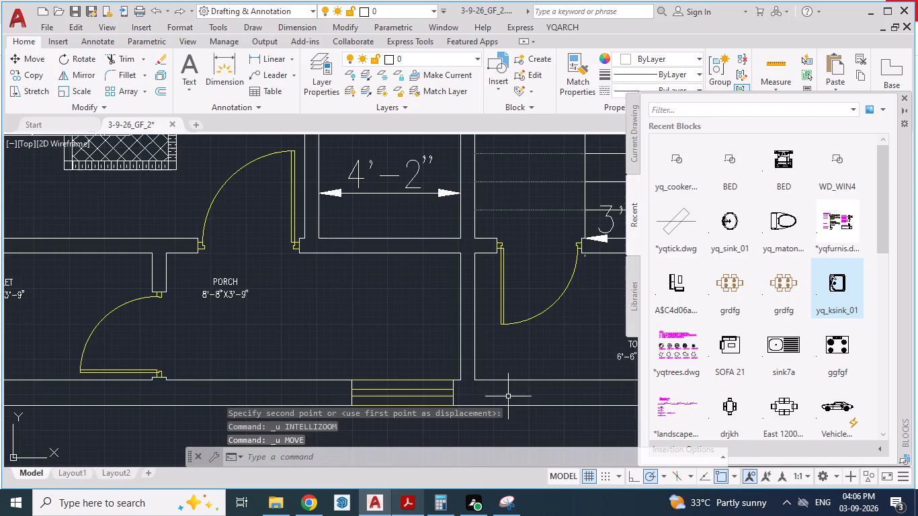
Check the entrance symbol in the reference PDF and draw connected lines between the porch opening's corners, forming an X and one end edge.
scroll(509, 370, "down", 2)
key("alt+Tab")
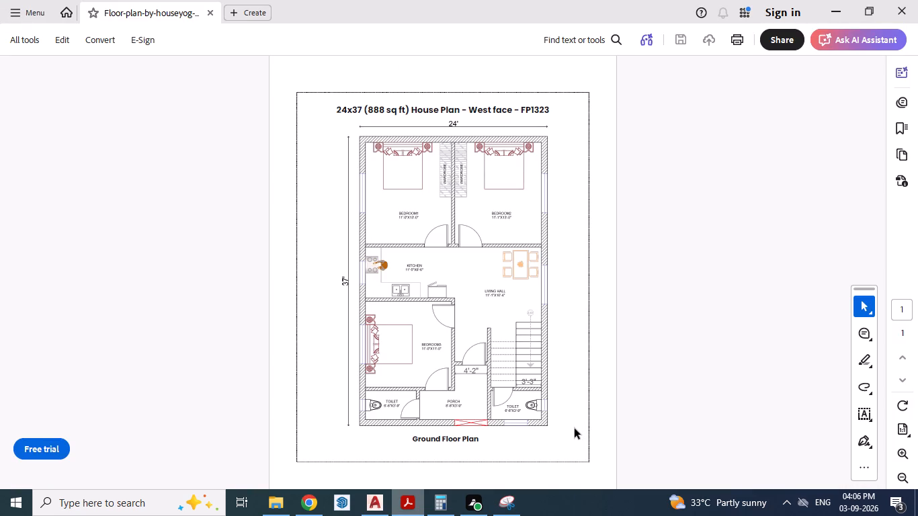
key("alt+Tab")
scroll(462, 384, "up", 2)
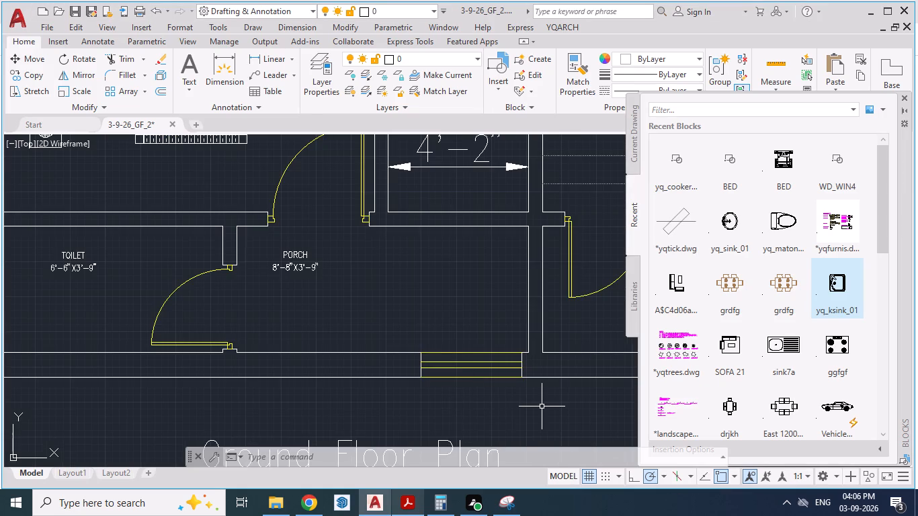
key("l")
key("Return")
scroll(542, 403, "up", 2)
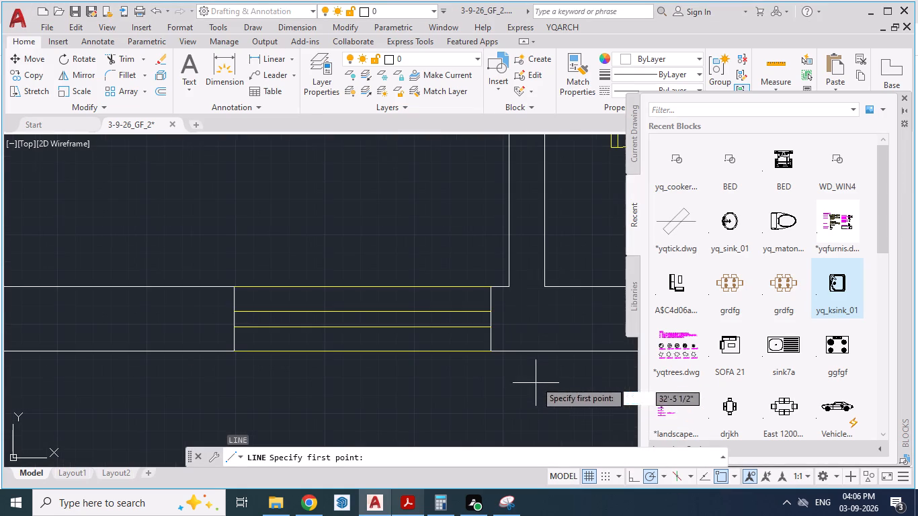
left_click(488, 288)
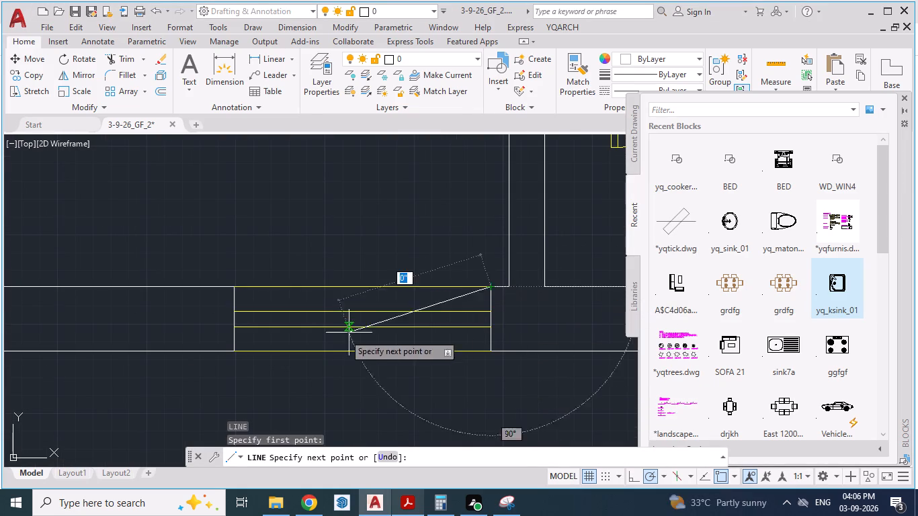
left_click(231, 347)
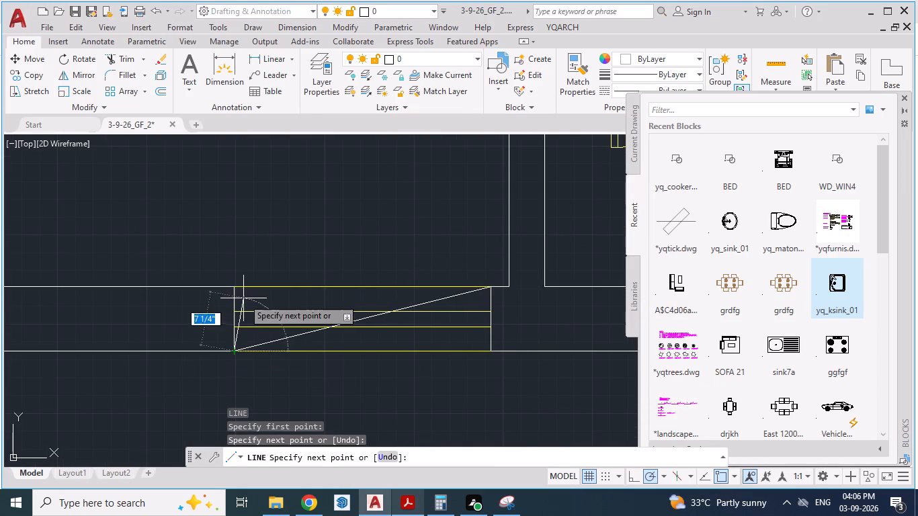
left_click(231, 288)
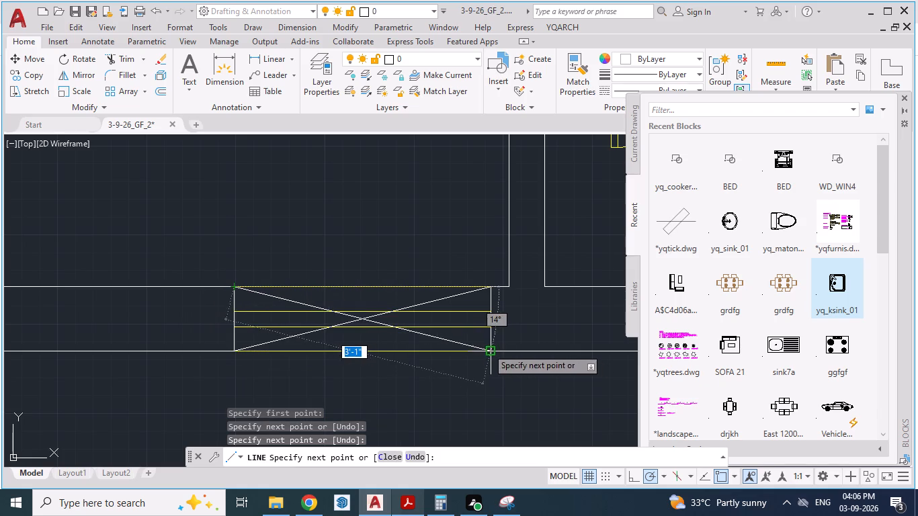
left_click(487, 348)
key("Return")
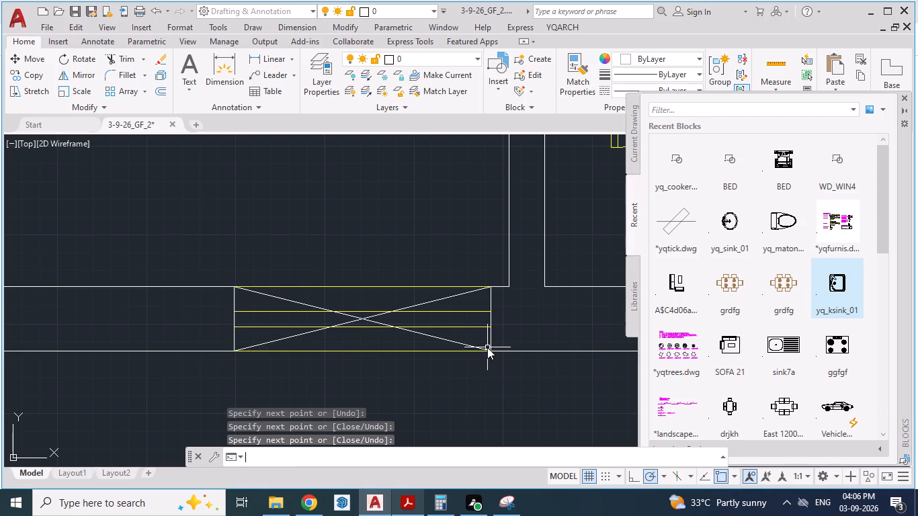
Change the color of the porch entrance's two crossing lines and both end edges to Red.
scroll(368, 333, "up", 2)
left_click(358, 291)
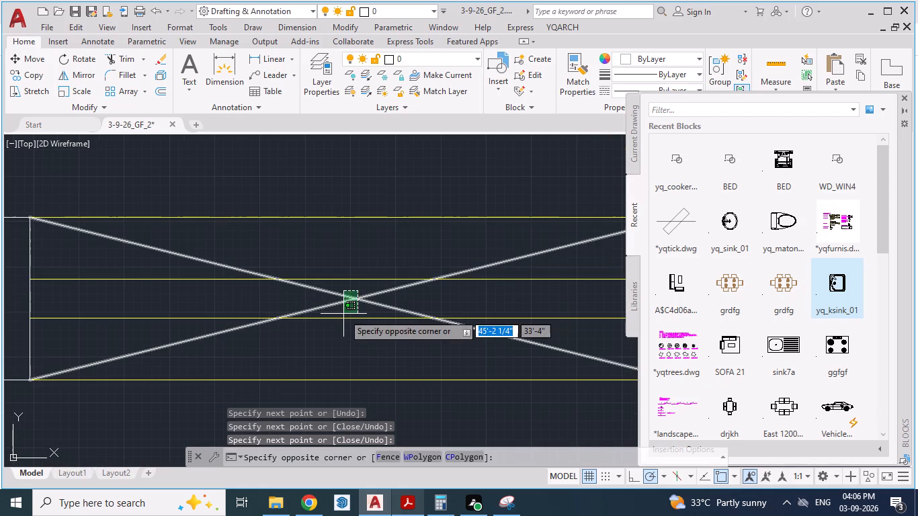
left_click(343, 314)
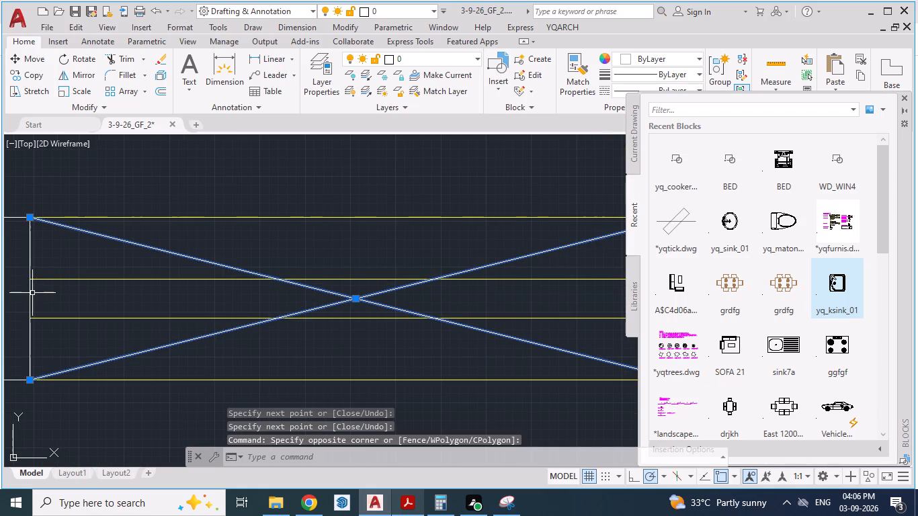
left_click(28, 293)
scroll(28, 293, "down", 2)
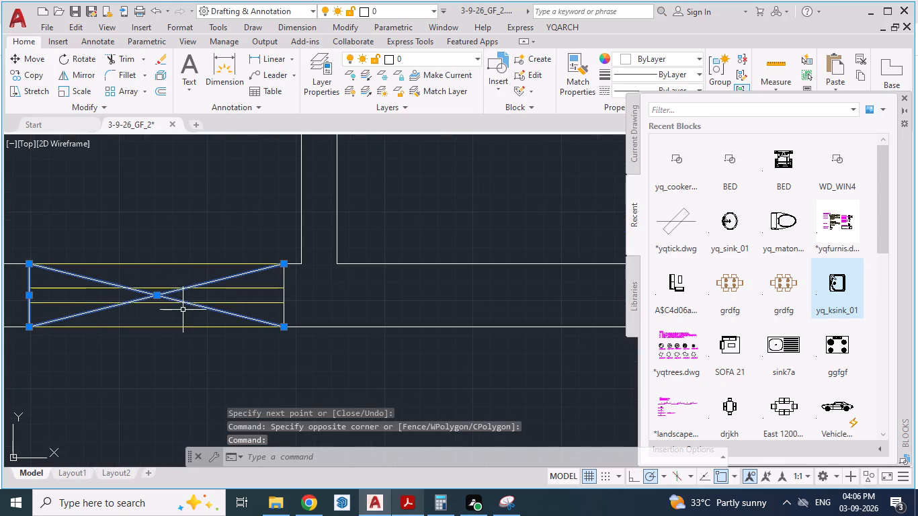
left_click(284, 299)
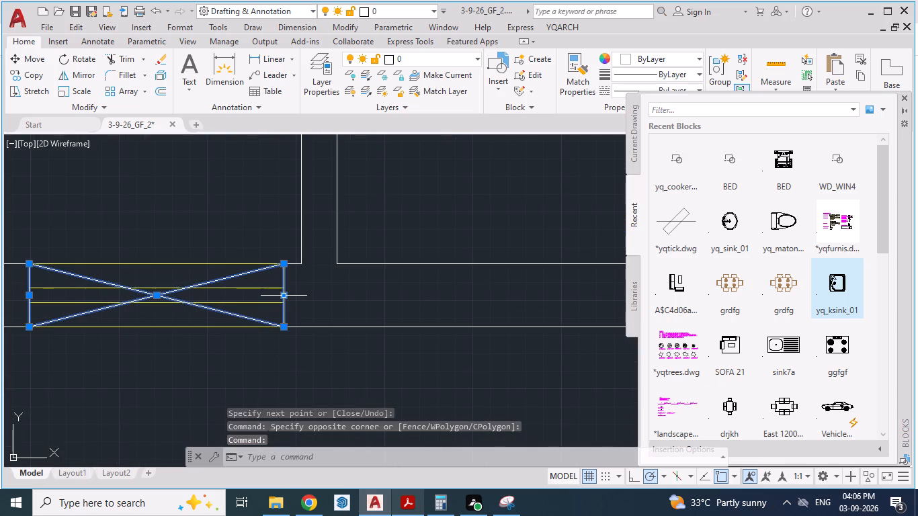
right_click(284, 299)
left_click(351, 467)
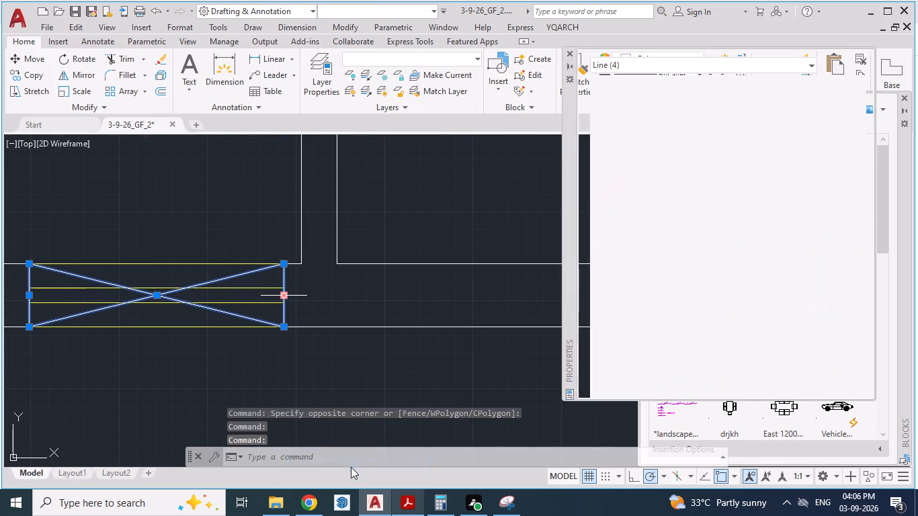
left_click(733, 95)
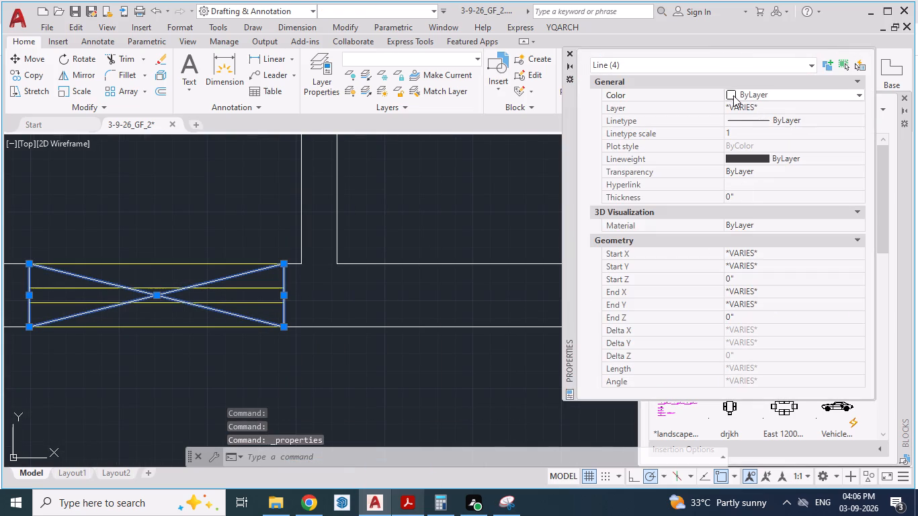
left_click(733, 95)
left_click(735, 131)
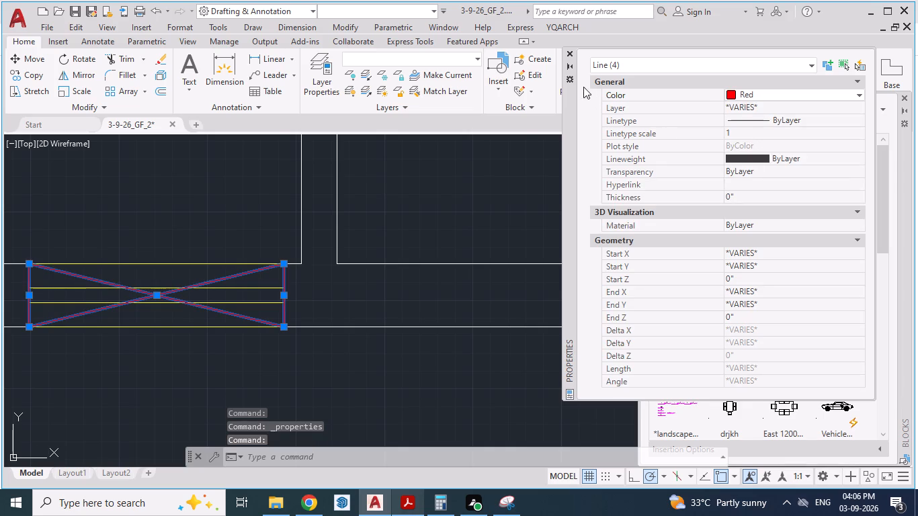
left_click(573, 54)
scroll(426, 361, "down", 2)
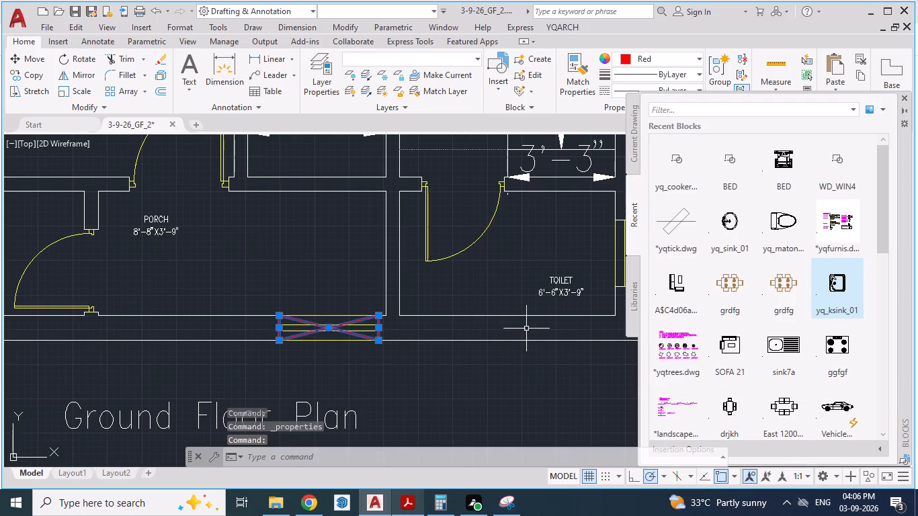
key("Escape")
scroll(512, 247, "down", 1)
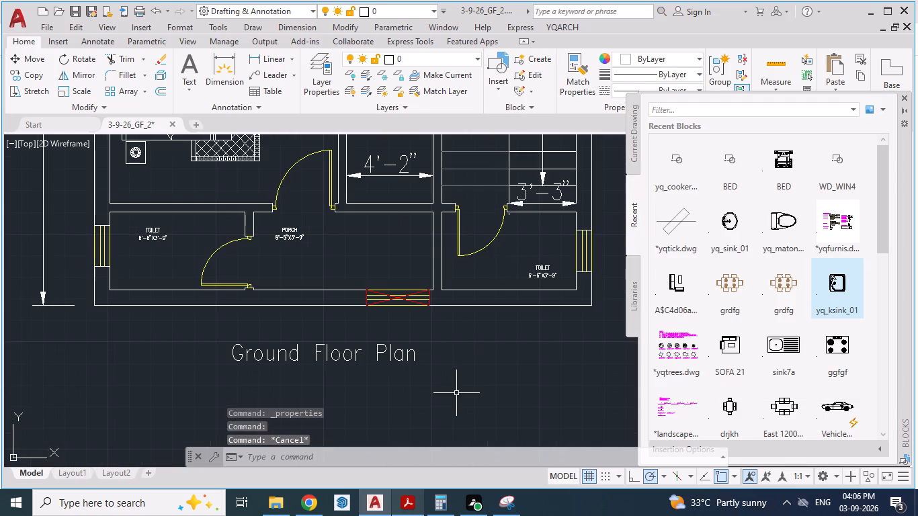
Check the reference PDF's toilets and insert the recent yq_maton... WC block over the AutoCAD ground floor plan.
key("alt+Tab")
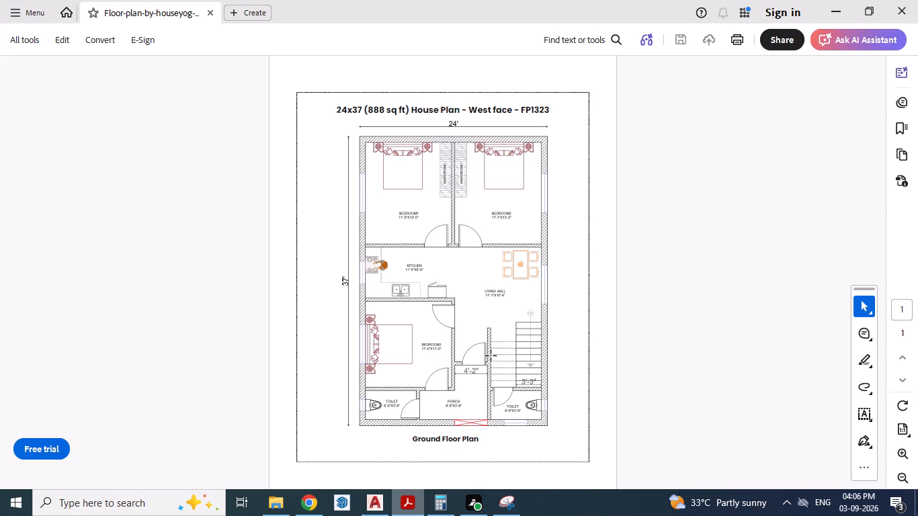
scroll(491, 356, "down", 2)
key("alt+Tab")
scroll(439, 345, "down", 1)
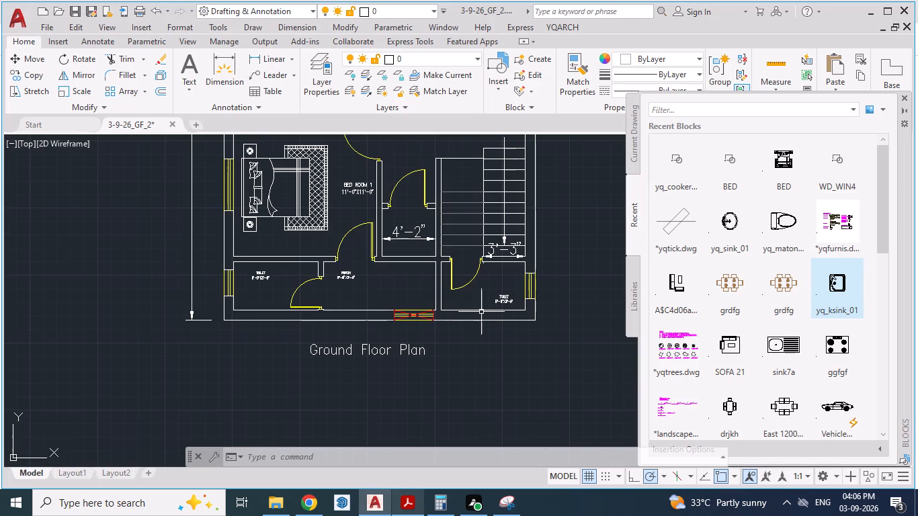
left_click_drag(771, 226, 409, 288)
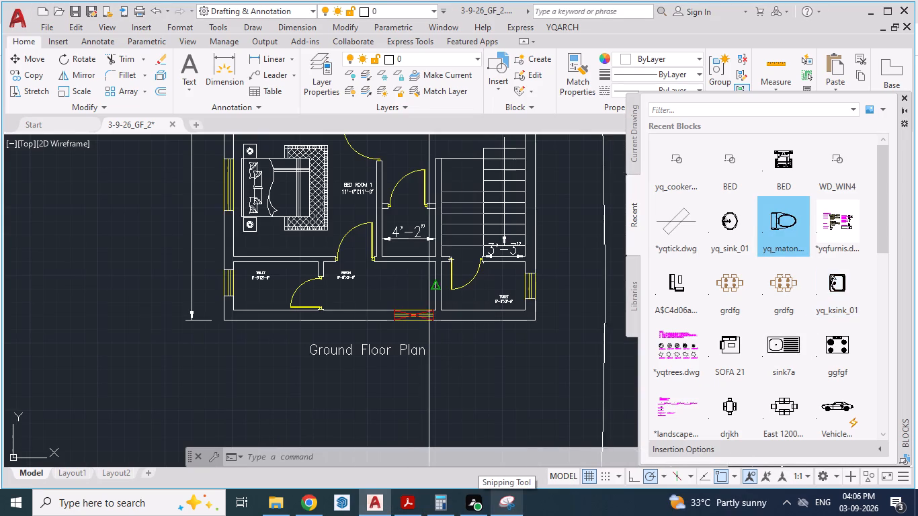
left_click_drag(409, 288, 285, 298)
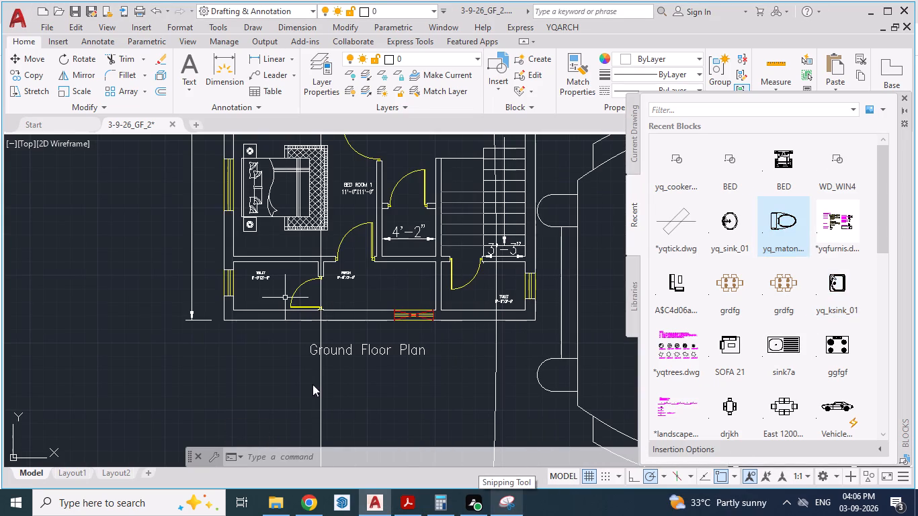
Scale the oversized WC block down to room-fixture size, leaving it beneath the Ground Floor Plan title.
left_click(319, 387)
type("SCA")
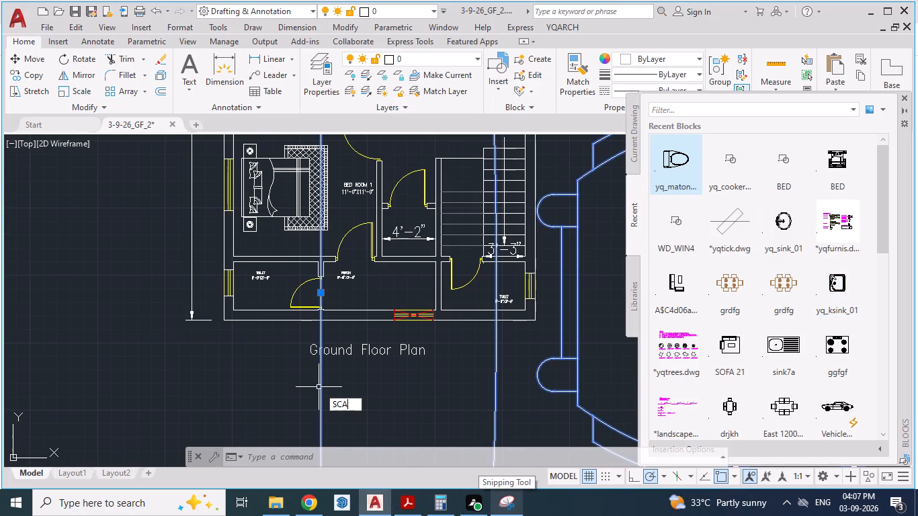
key("Return")
scroll(263, 296, "down", 2)
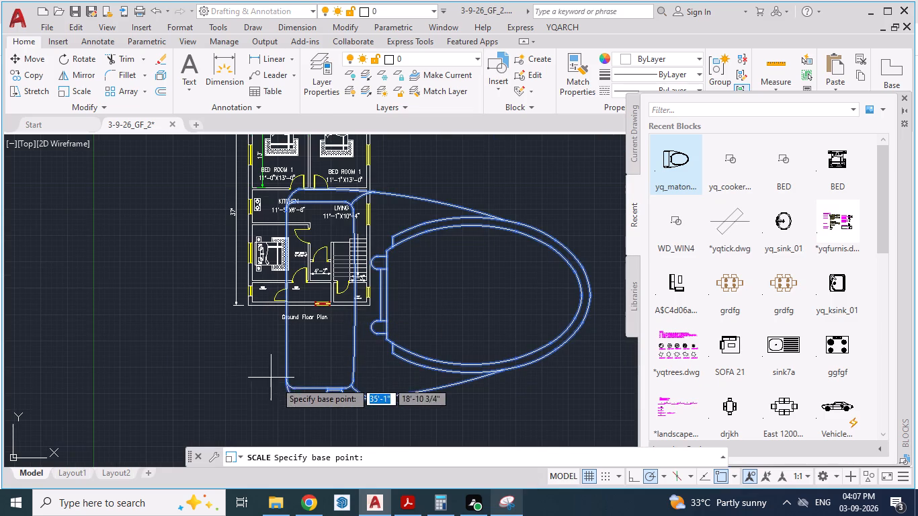
left_click_drag(290, 384, 293, 373)
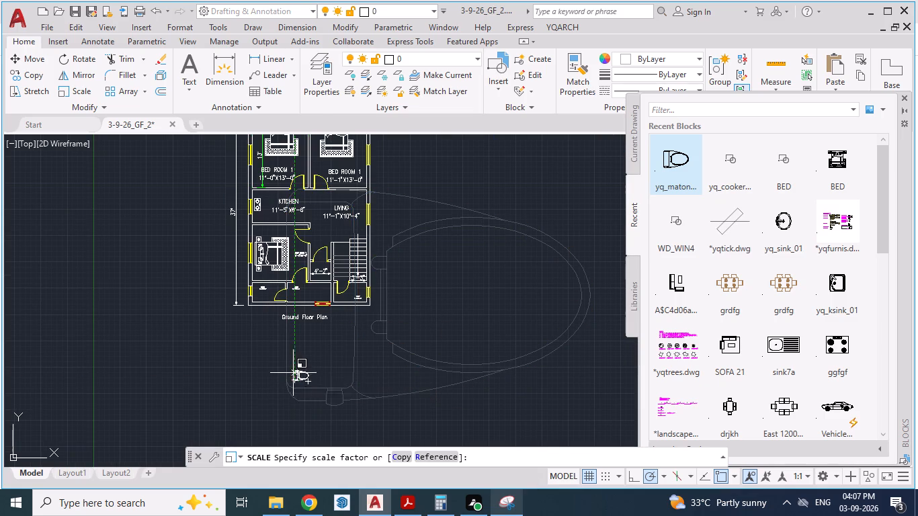
left_click_drag(293, 373, 302, 372)
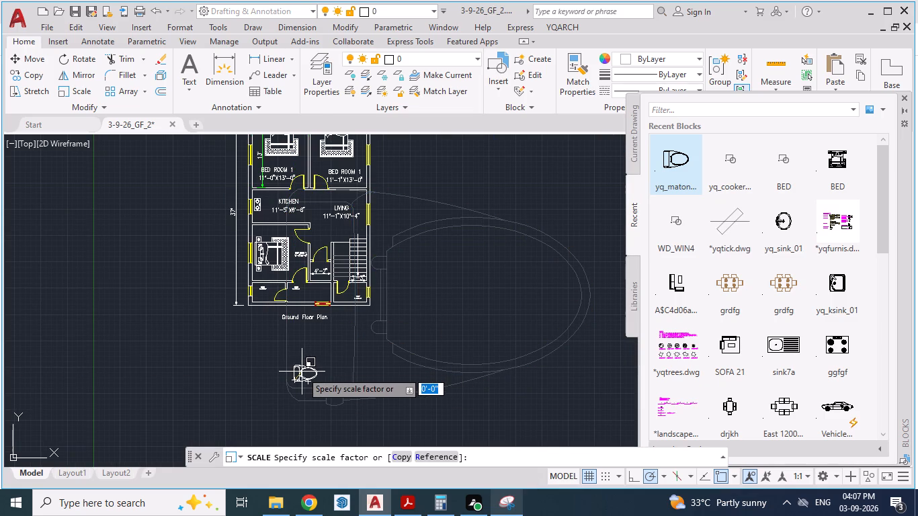
left_click_drag(302, 372, 301, 374)
left_click(301, 374)
Move the WC into the toilet beneath the 11'-0"X11'-0" bedroom, with its tank against the windowed exterior wall.
scroll(301, 374, "up", 3)
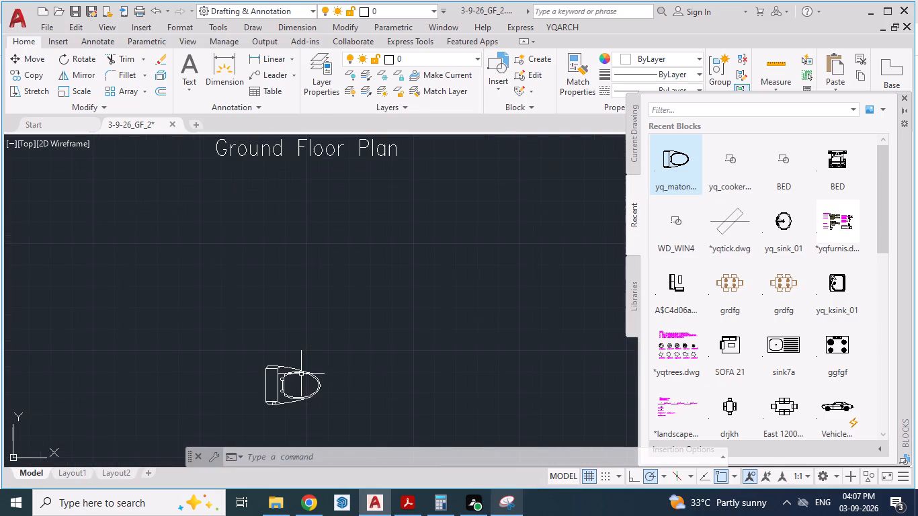
left_click(280, 371)
left_click(272, 368)
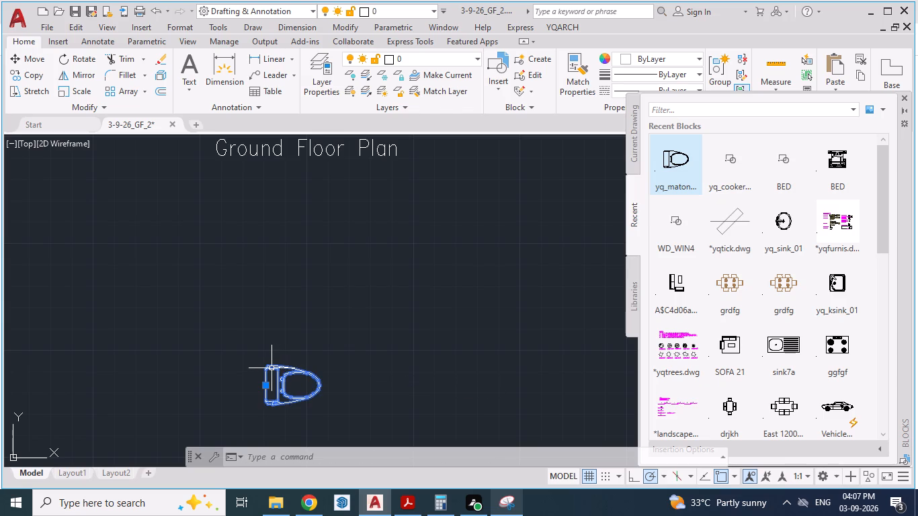
key("m")
key("Return")
scroll(373, 380, "down", 1)
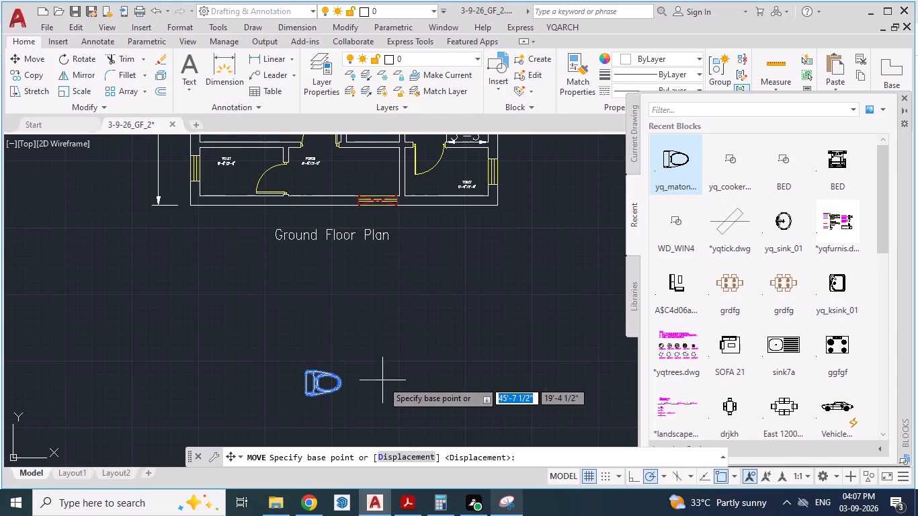
scroll(383, 404, "down", 1)
left_click_drag(337, 392, 280, 281)
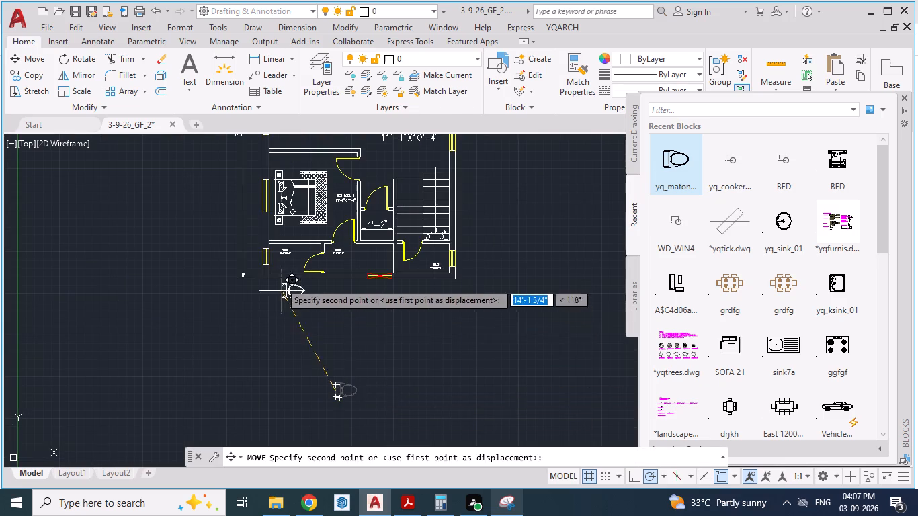
left_click_drag(280, 281, 259, 257)
scroll(272, 255, "up", 2)
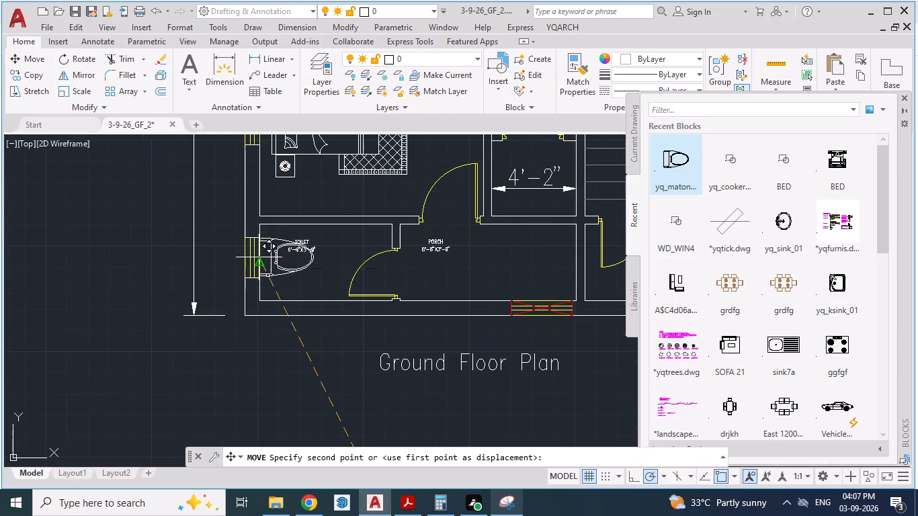
left_click(259, 257)
Shift the WC slightly up along the exterior wall to roughly centre its tank on the toilet window.
scroll(251, 256, "up", 2)
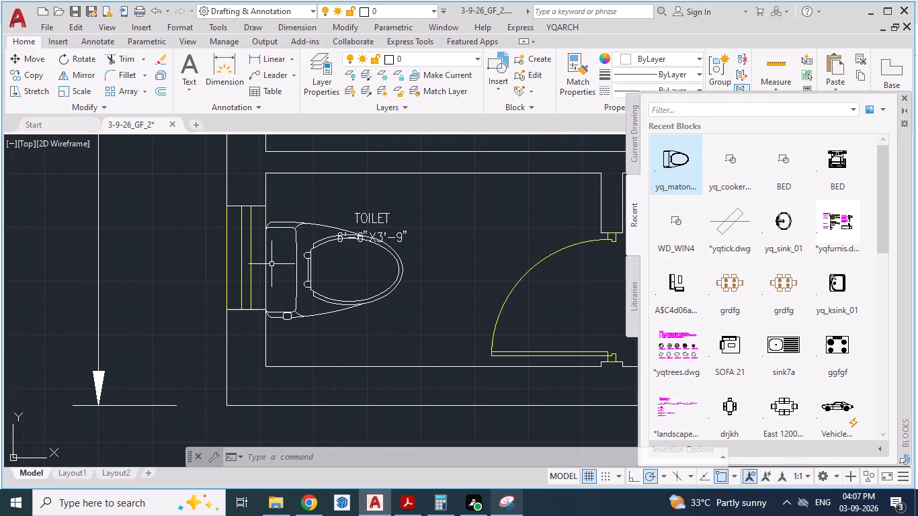
left_click(277, 228)
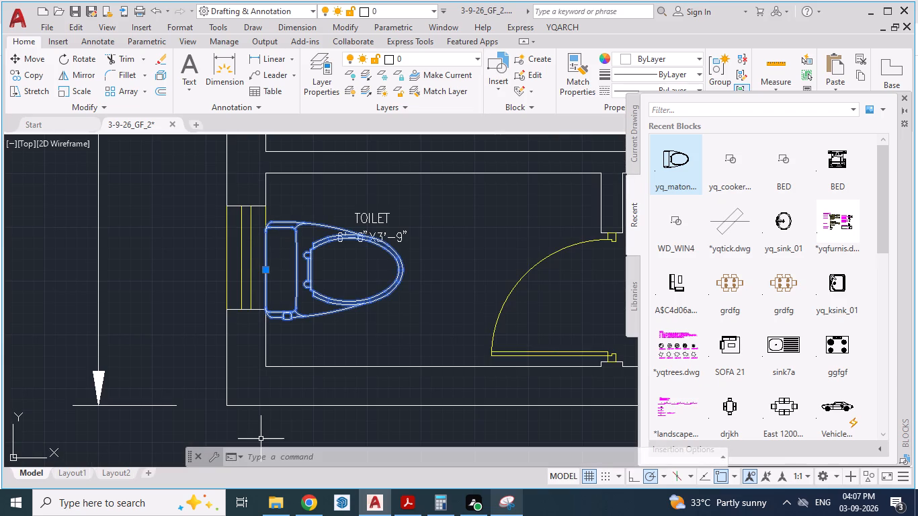
key("m")
key("Return")
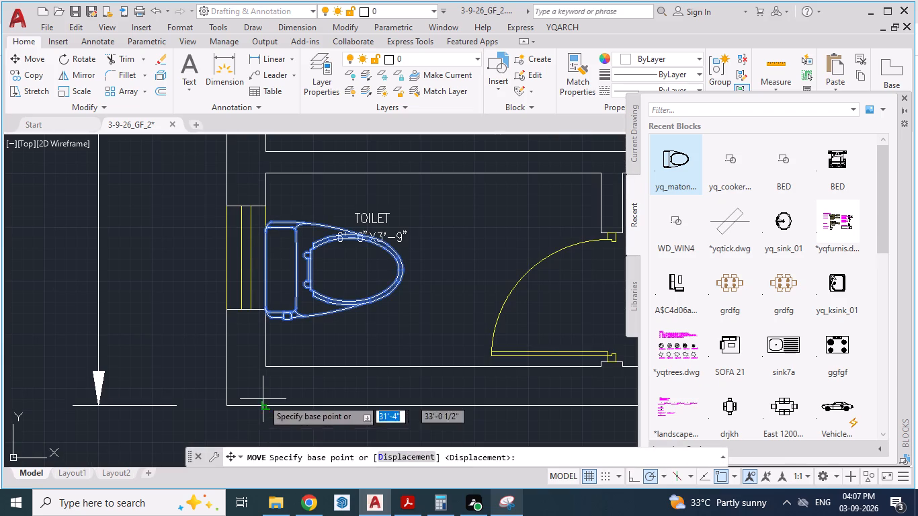
left_click_drag(279, 227, 278, 214)
left_click(278, 214)
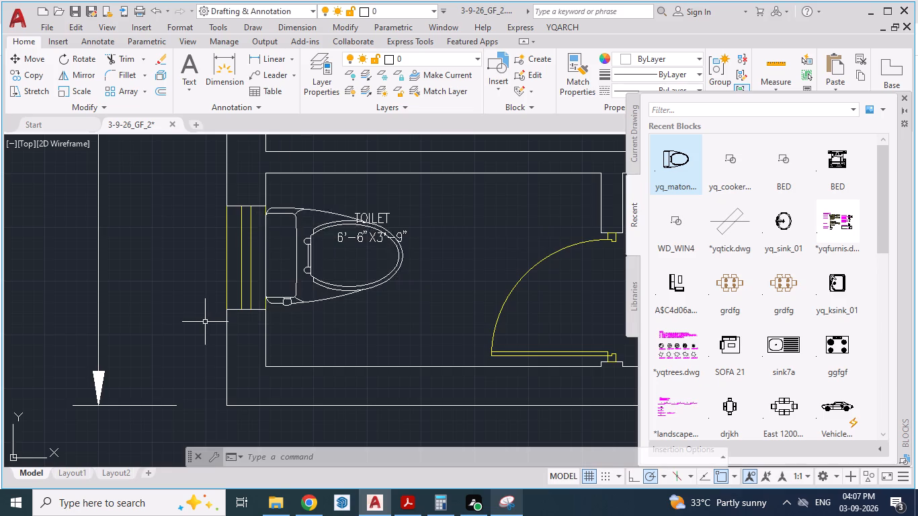
Copy the placed WC and paste the duplicate into the toilet by the stairs, above its room label.
scroll(202, 322, "down", 3)
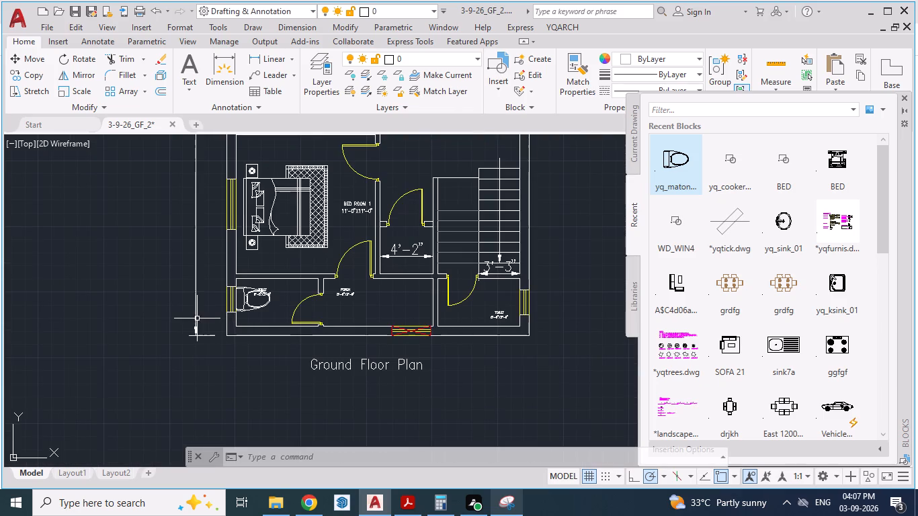
left_click(266, 300)
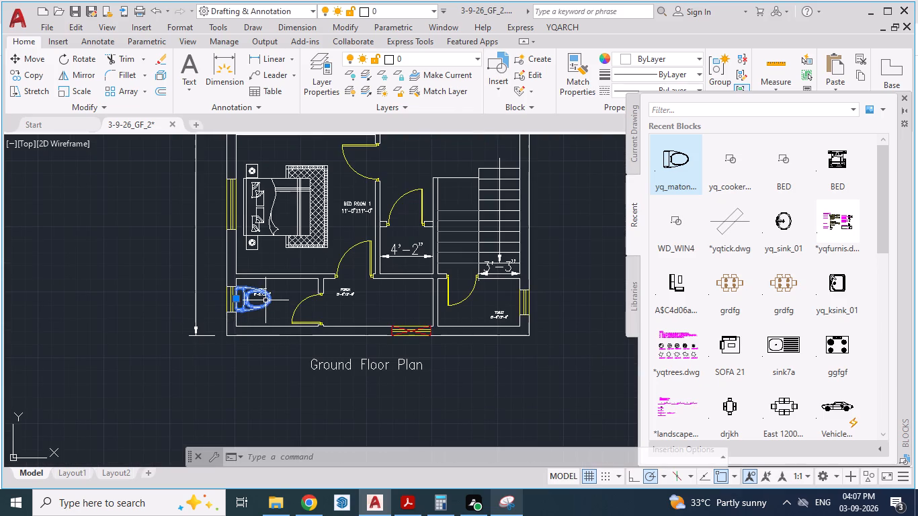
key("ctrl+c")
key("ctrl+v")
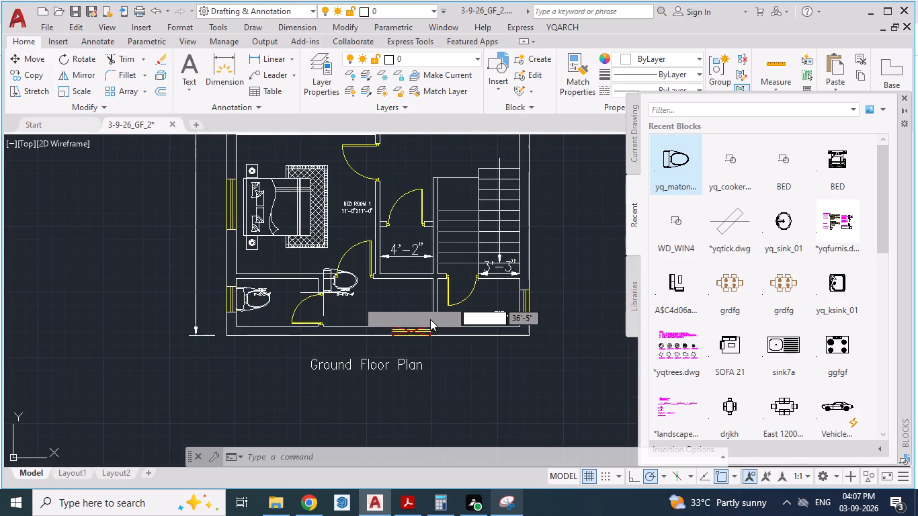
scroll(502, 299, "up", 2)
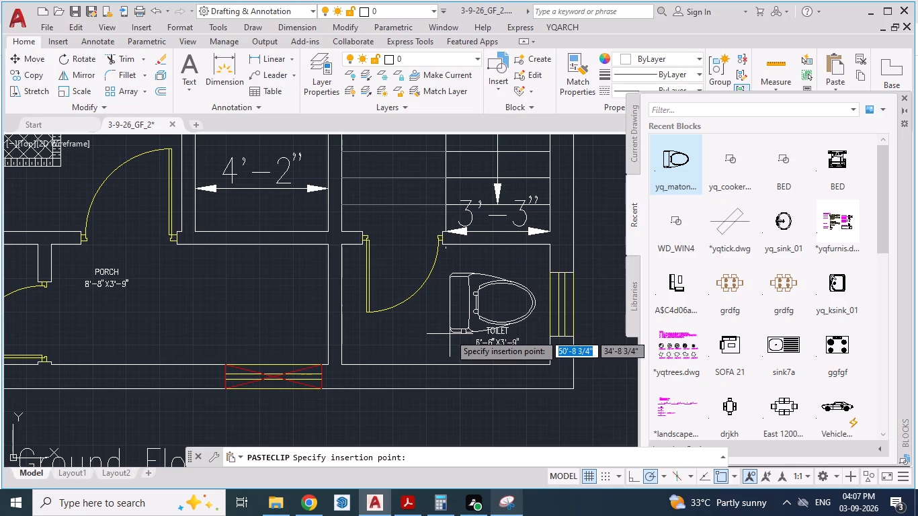
left_click(450, 334)
Rotate the copied WC 180 degrees about a point on its tank's back edge, so its bowl faces the porch.
left_click(448, 323)
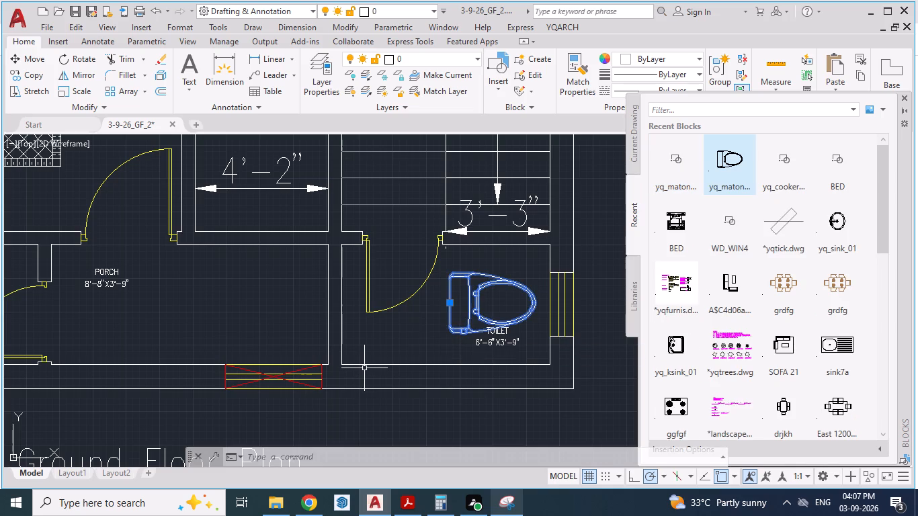
type("RO")
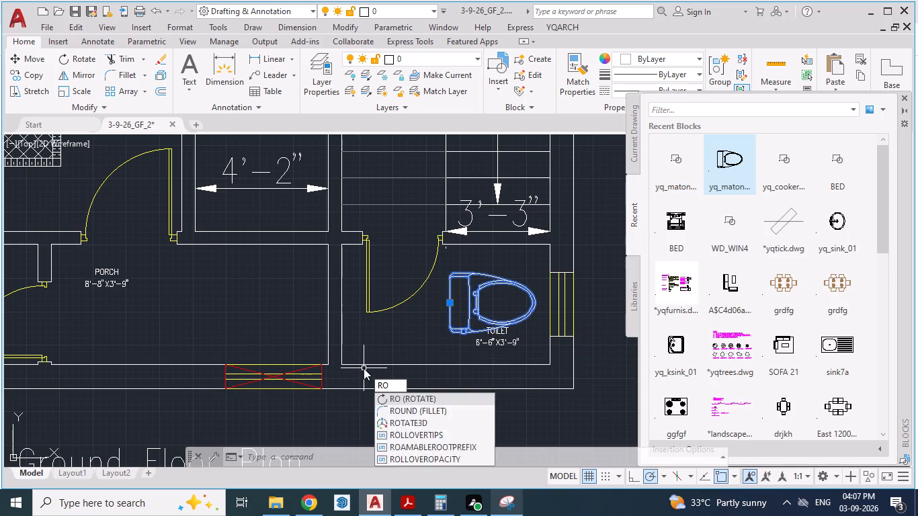
key("Return")
left_click(446, 286)
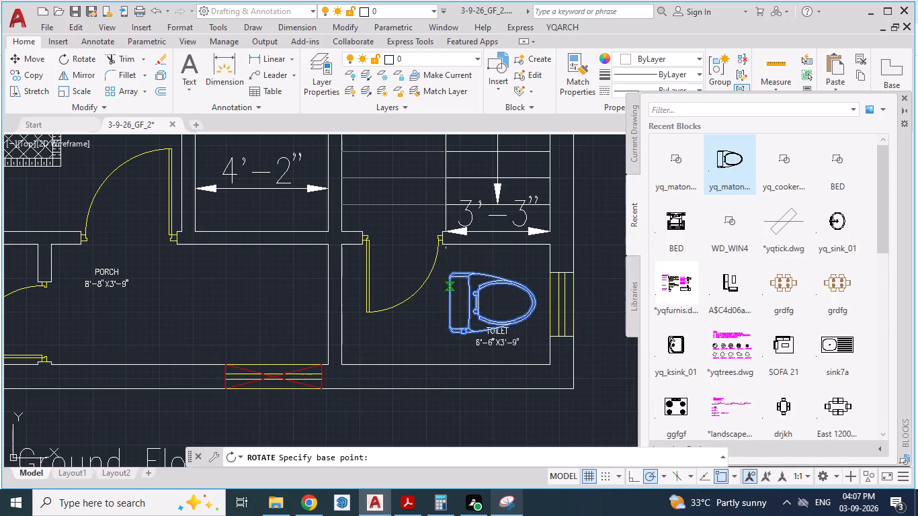
left_click(279, 290)
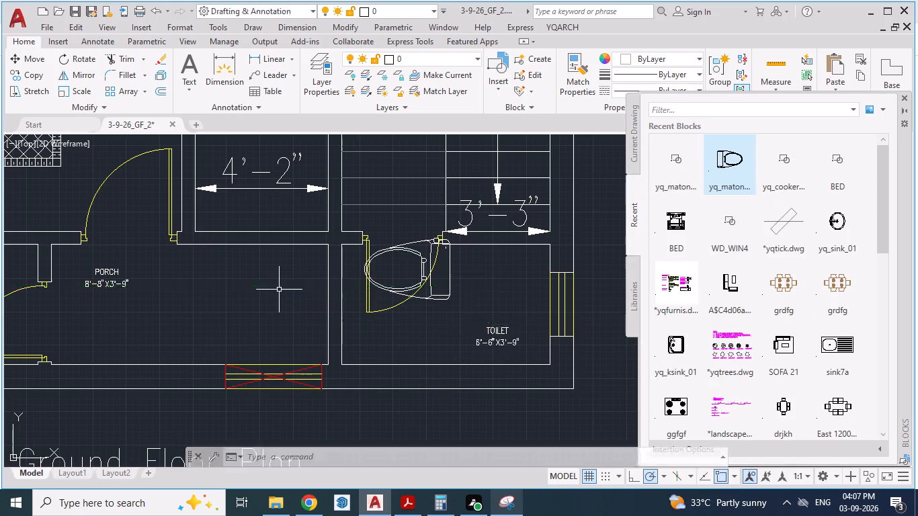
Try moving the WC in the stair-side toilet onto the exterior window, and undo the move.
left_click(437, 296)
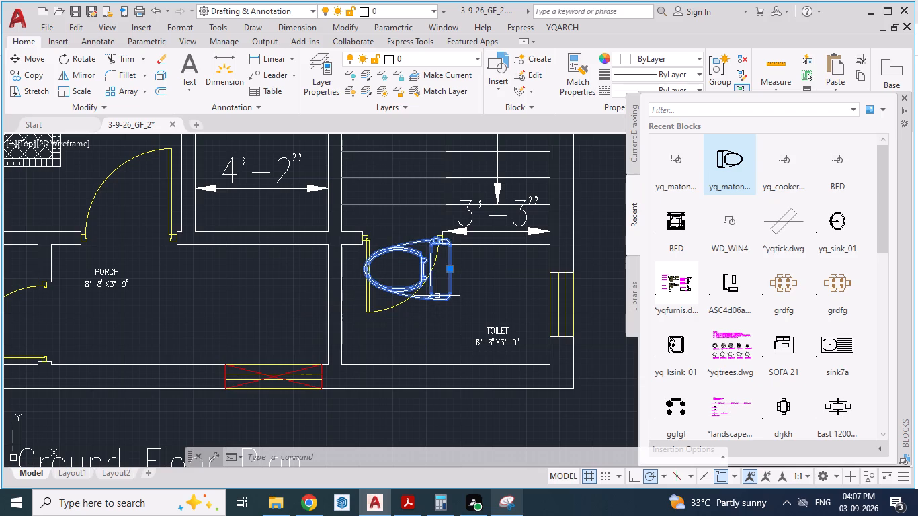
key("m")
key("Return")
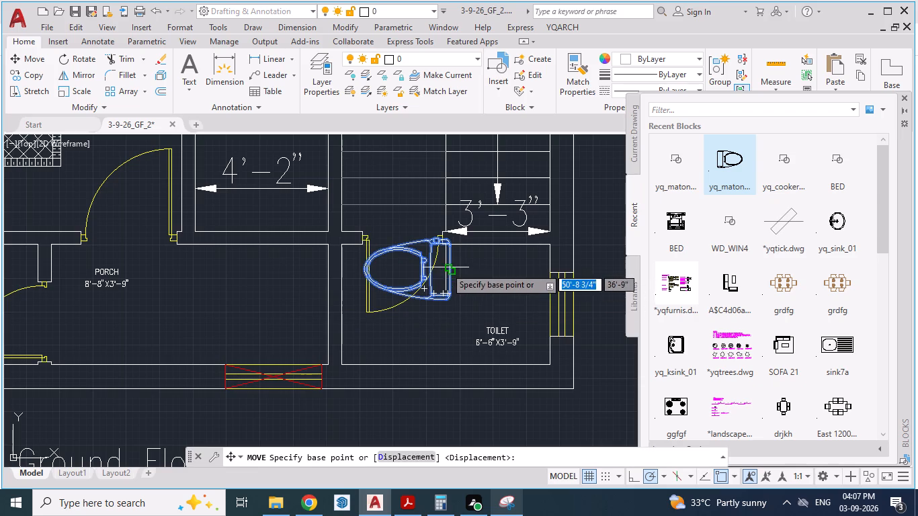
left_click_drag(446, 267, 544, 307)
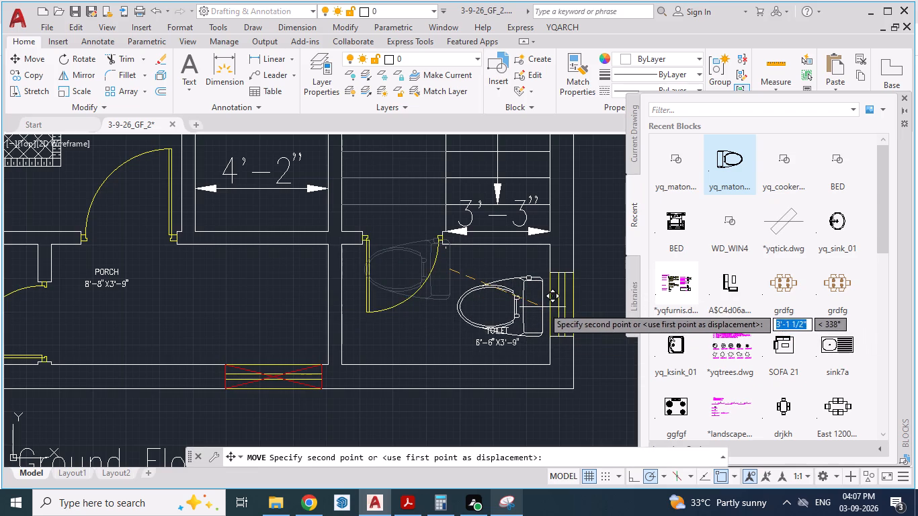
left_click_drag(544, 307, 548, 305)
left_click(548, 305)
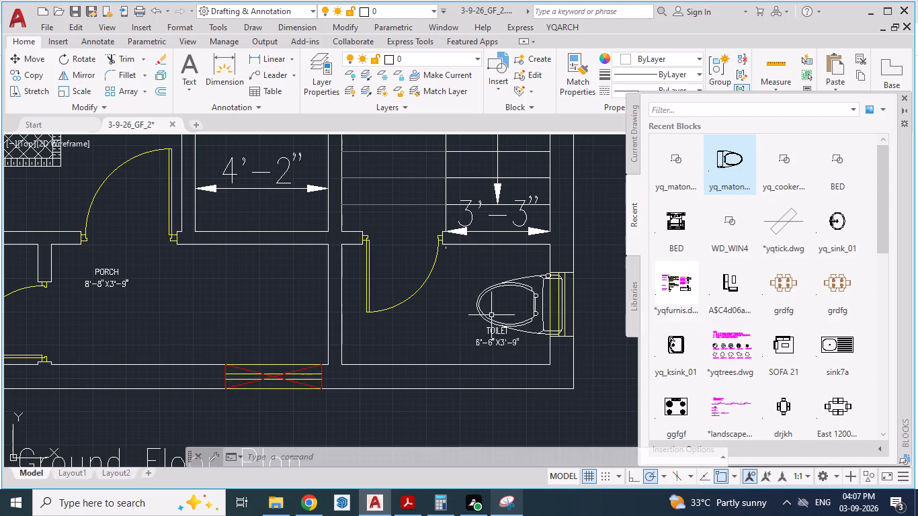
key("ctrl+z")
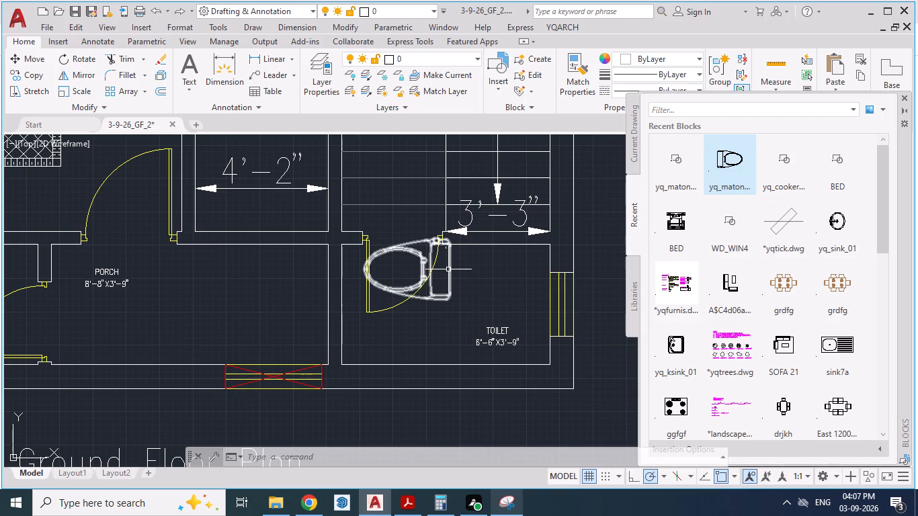
Move the stair-side toilet's WC by its tank's back edge to just inside the windowed exterior wall.
left_click(449, 269)
key("m")
key("Return")
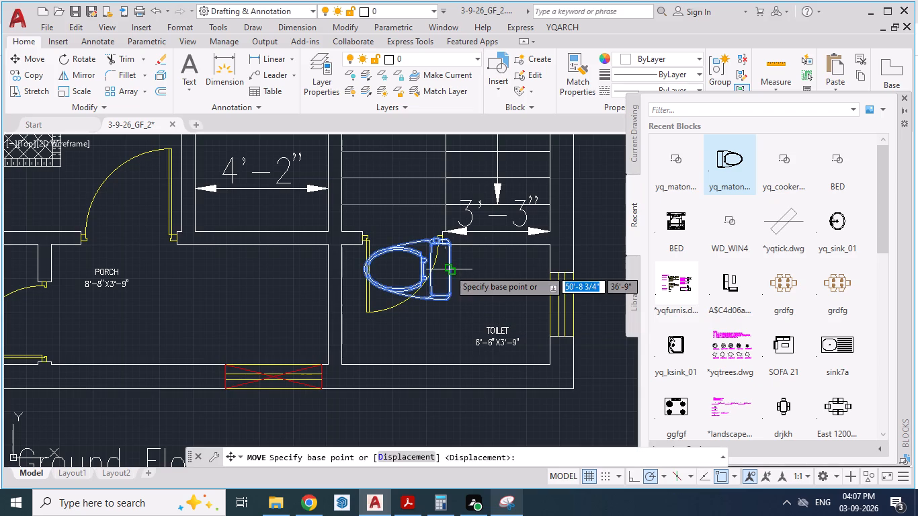
left_click_drag(449, 269, 569, 291)
scroll(532, 314, "up", 3)
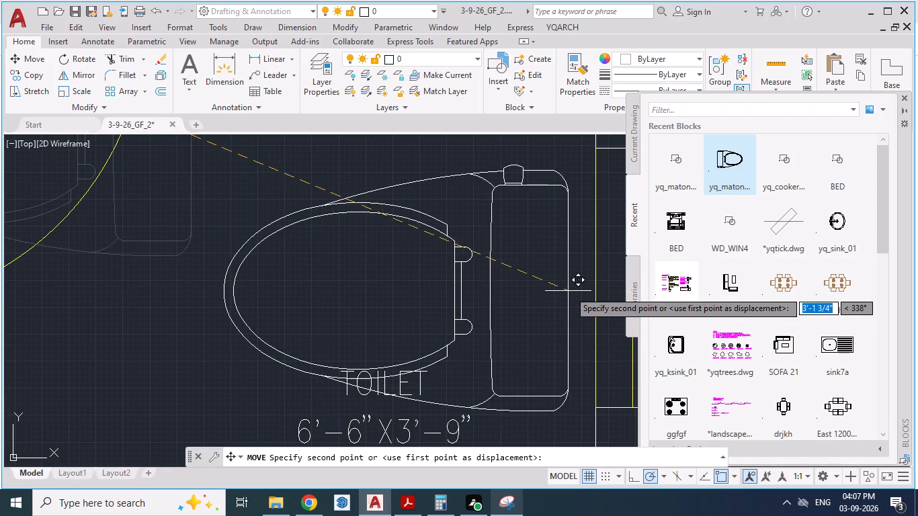
left_click_drag(569, 291, 580, 294)
left_click(580, 294)
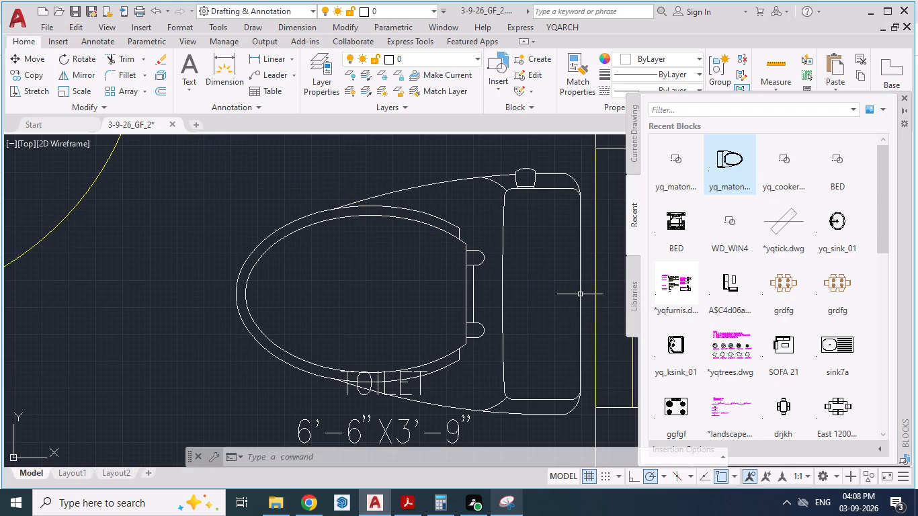
Compare the furnished plan with the reference PDF to check which kitchen and living room fixtures remain.
scroll(548, 277, "down", 6)
scroll(319, 339, "down", 1)
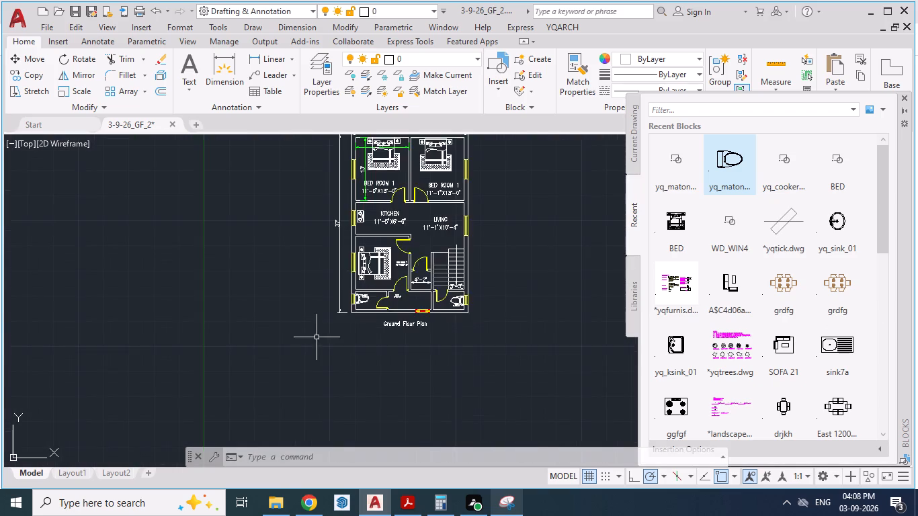
scroll(462, 322, "up", 2)
left_click(399, 498)
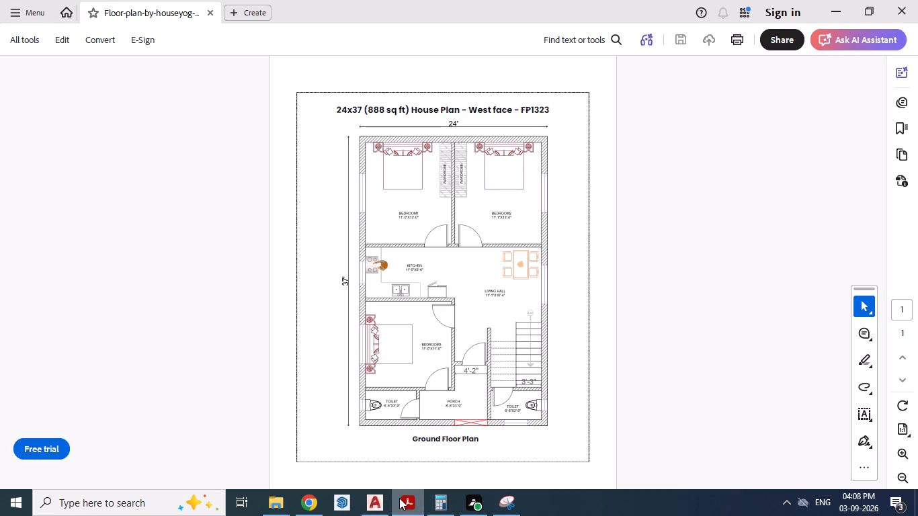
left_click(399, 498)
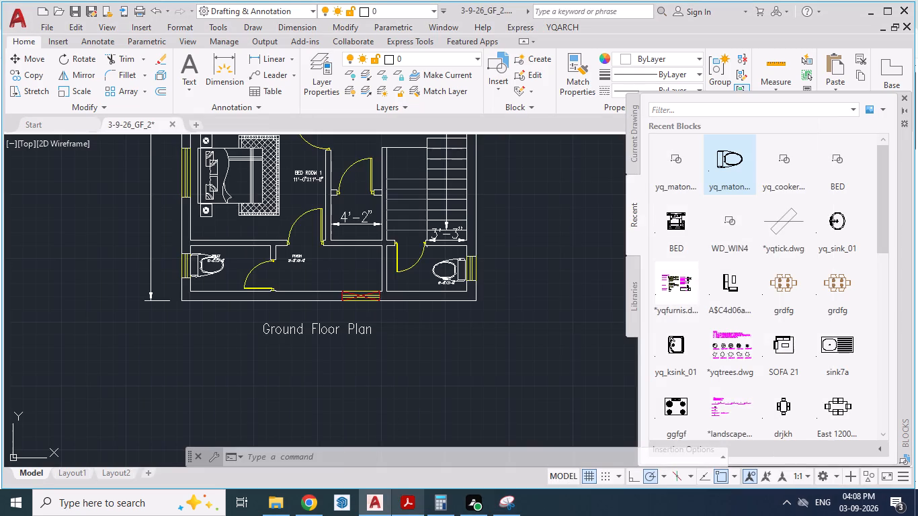
scroll(386, 355, "down", 2)
scroll(345, 220, "up", 2)
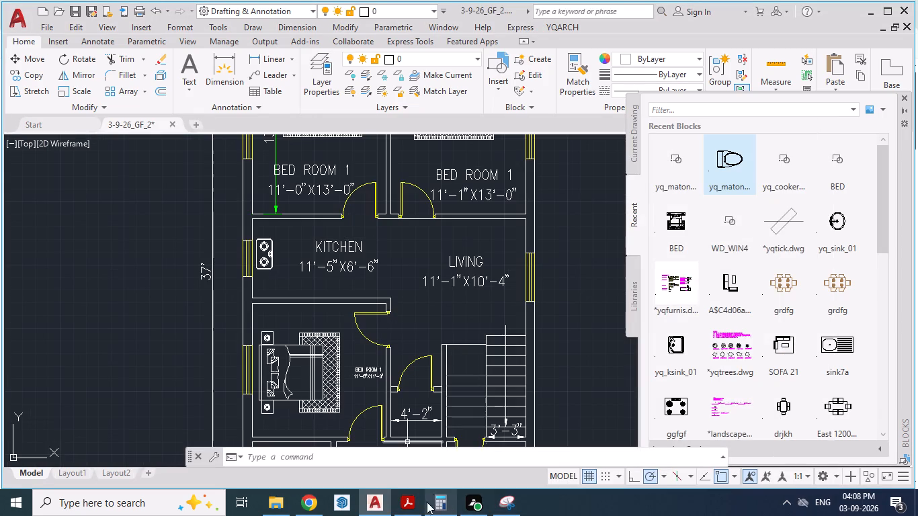
left_click(407, 512)
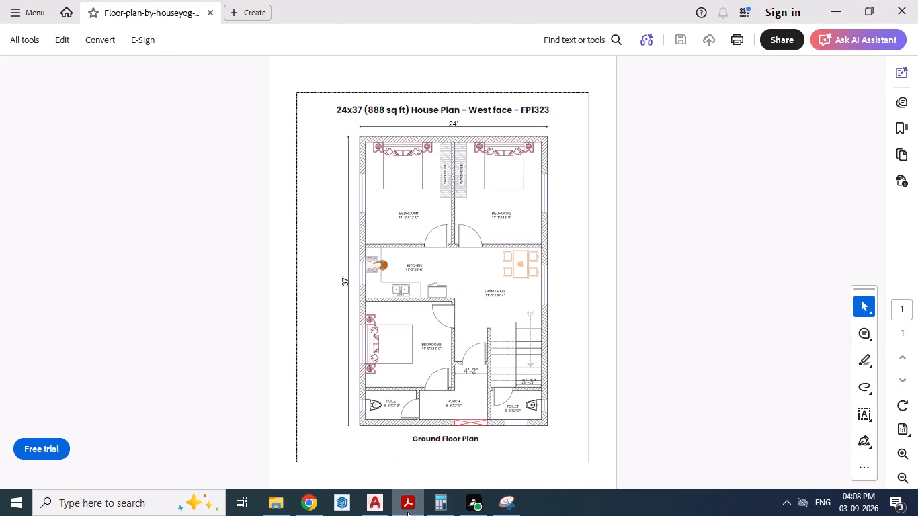
left_click(407, 512)
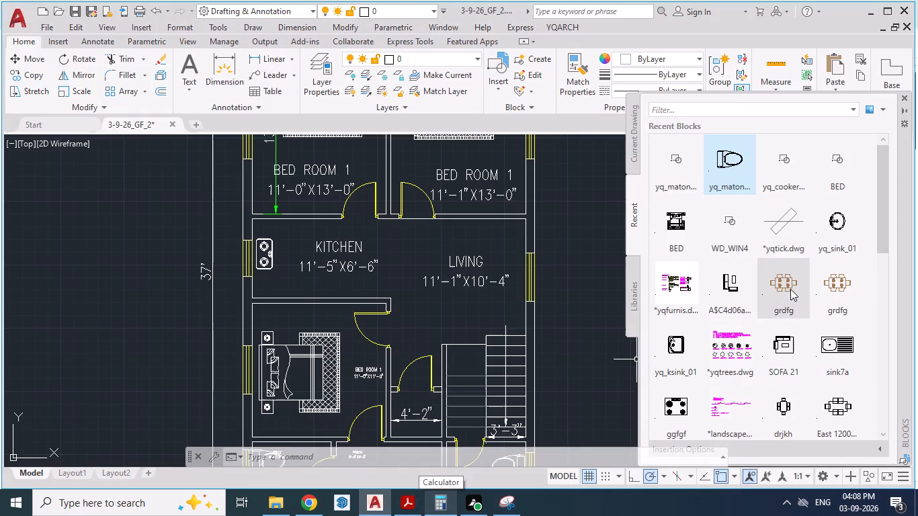
Insert the sink7a block from the recent blocks into the kitchen, beside the cooker.
scroll(790, 289, "down", 3)
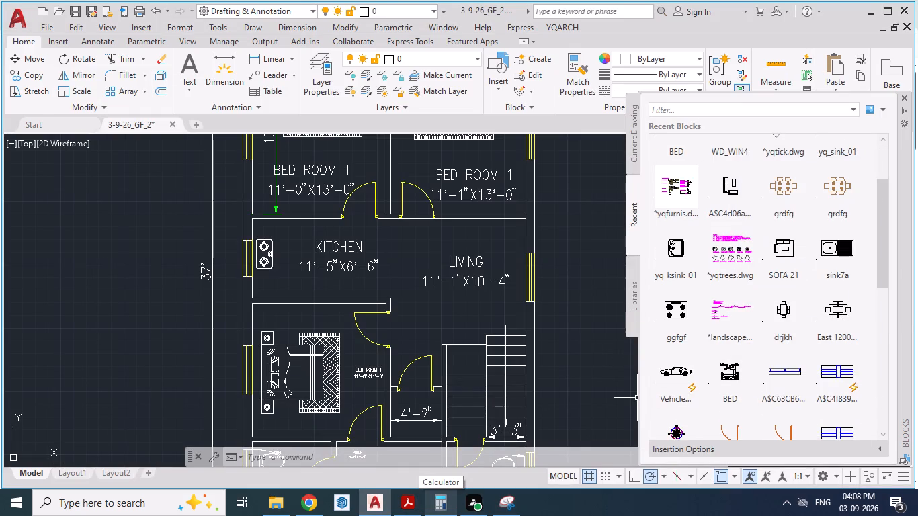
scroll(722, 349, "down", 2)
scroll(847, 344, "down", 2)
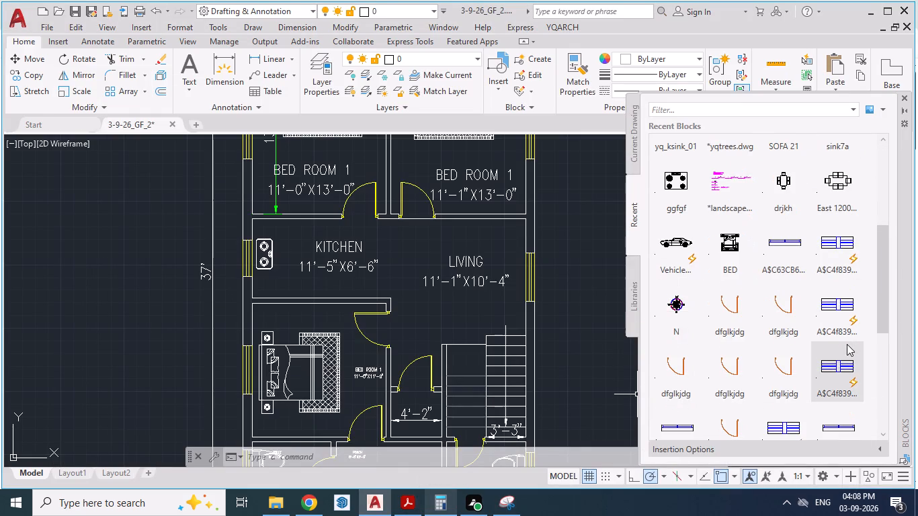
scroll(847, 344, "down", 2)
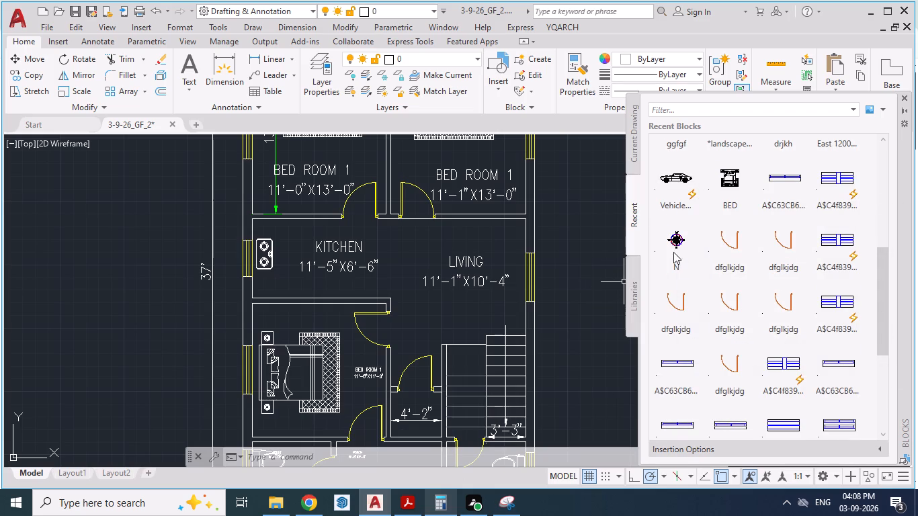
scroll(675, 247, "up", 3)
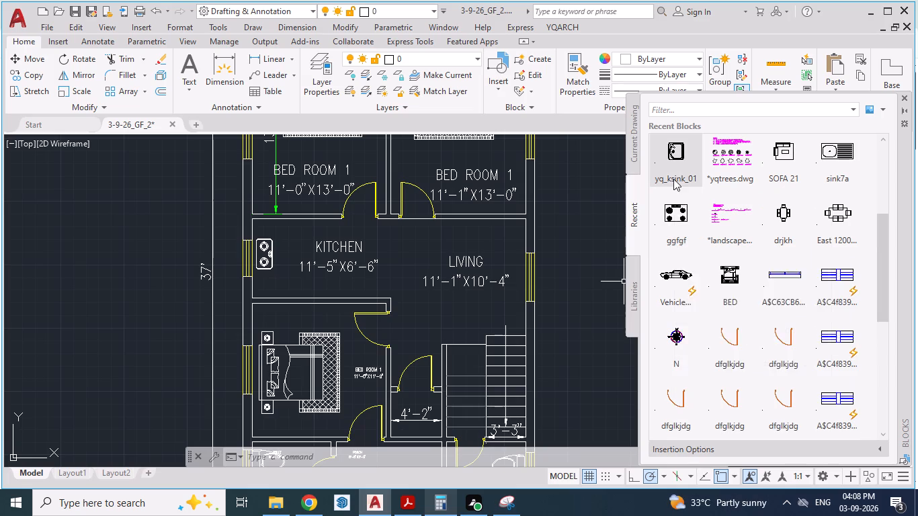
left_click_drag(838, 148, 752, 173)
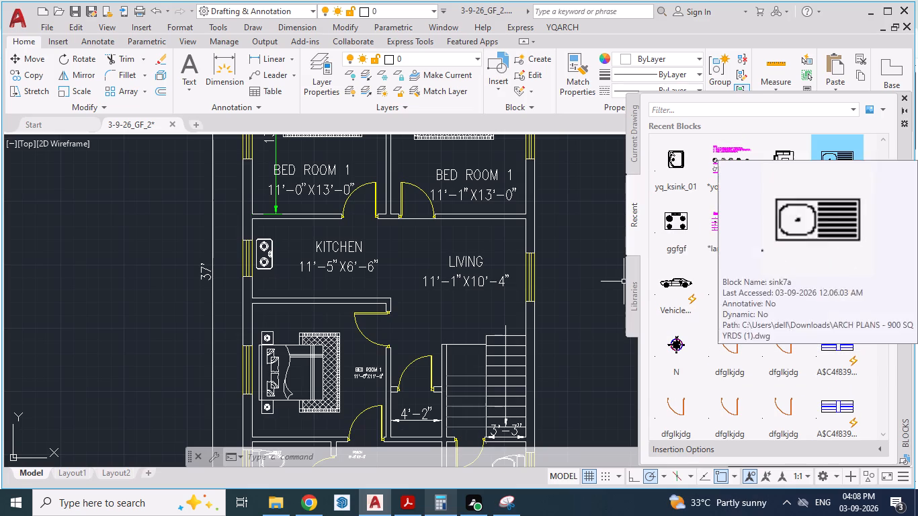
left_click_drag(752, 173, 282, 241)
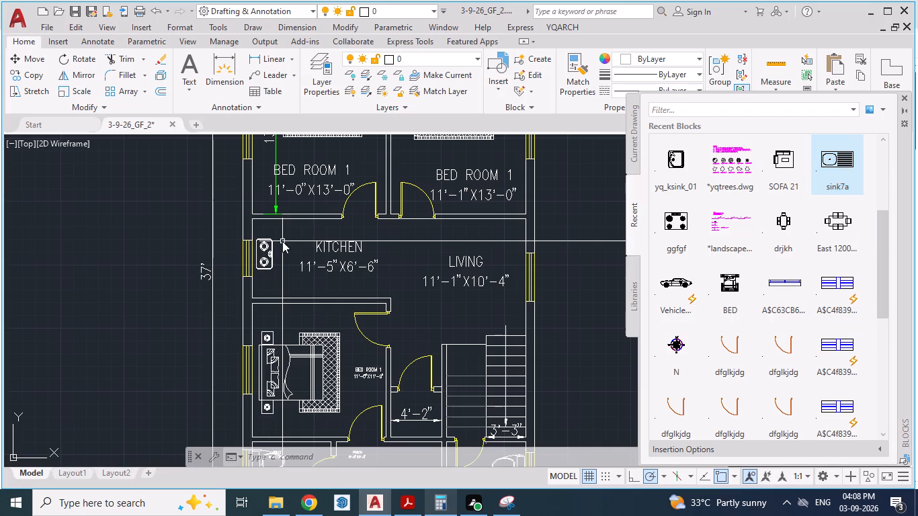
left_click(282, 241)
Scale the oversized sink down about its insertion corner until it fits between the cooker and the KITCHEN label.
type("SCA")
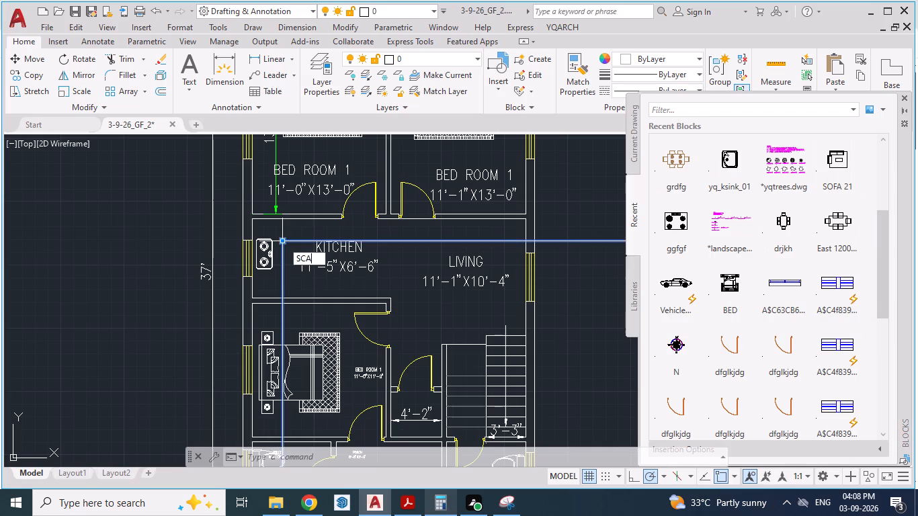
key("Return")
left_click_drag(282, 241, 291, 247)
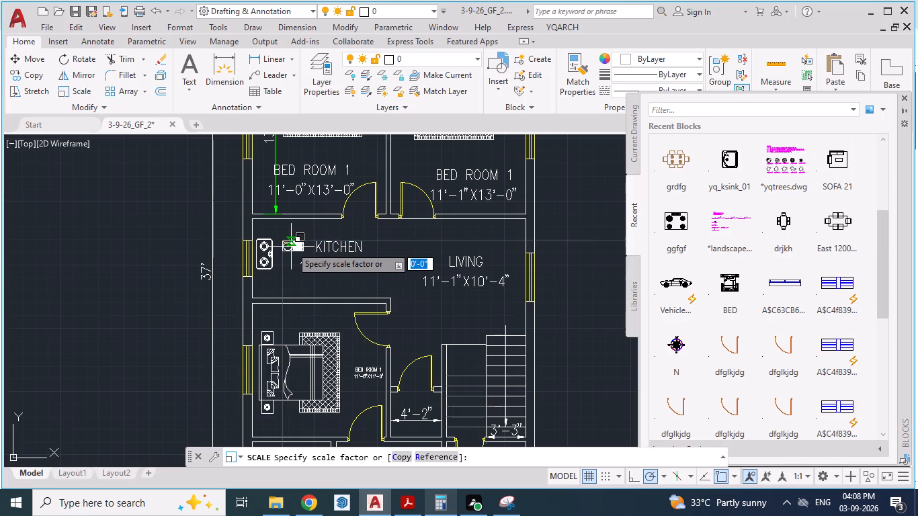
left_click_drag(291, 247, 292, 247)
left_click(292, 247)
scroll(289, 238, "up", 2)
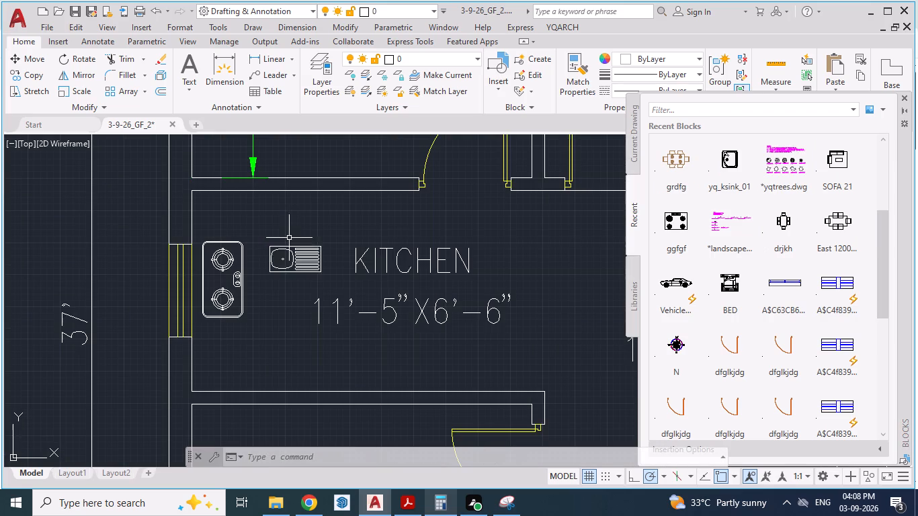
Move the sink by its corner against the kitchen wall shared with the 11'-0"X13'-0" bedroom.
left_click(295, 249)
type("SCAS")
key("Return")
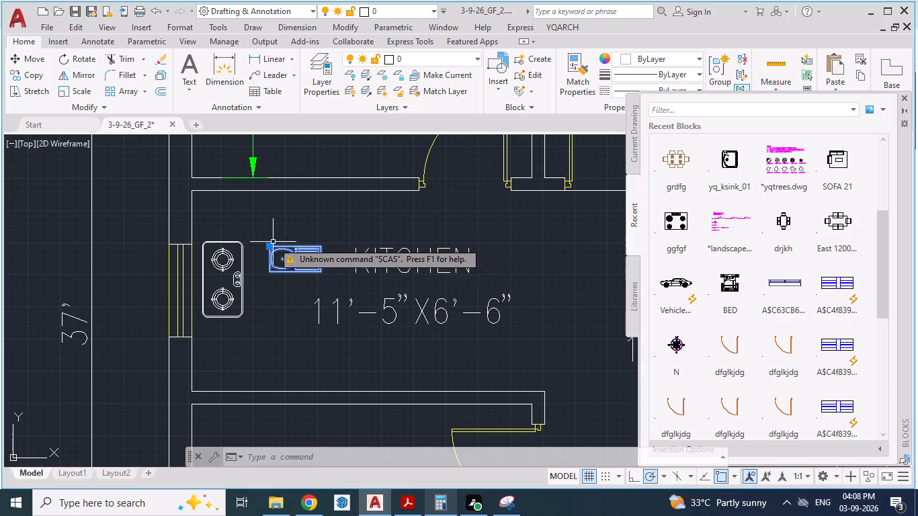
left_click_drag(272, 245, 279, 197)
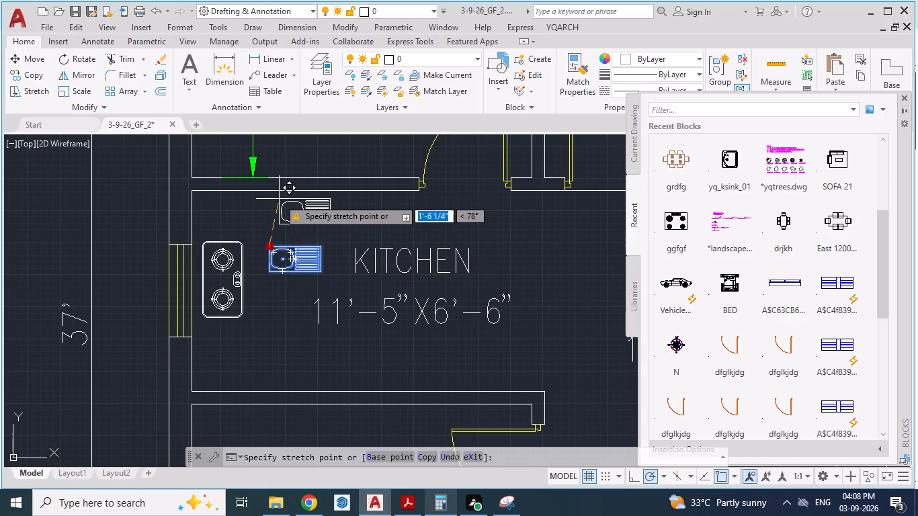
left_click_drag(279, 197, 279, 195)
left_click(279, 195)
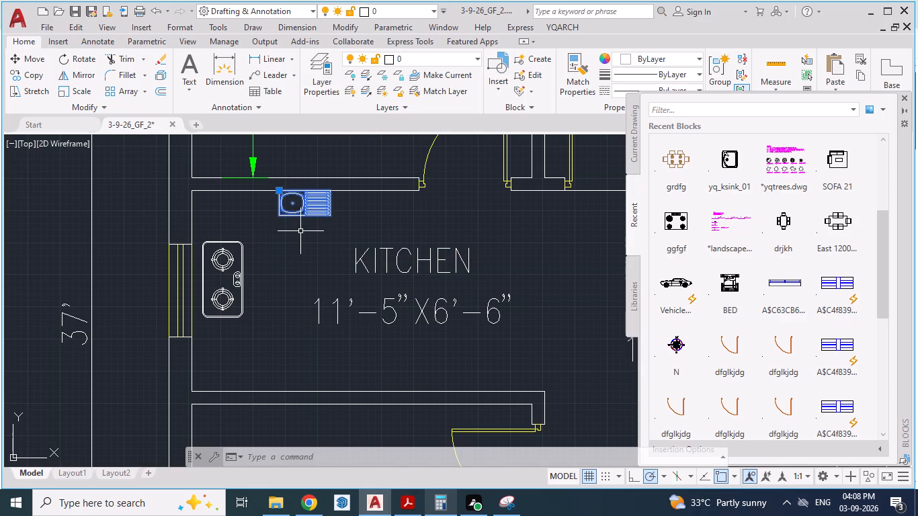
Enlarge the sink slightly about its corner on the kitchen wall, keeping it flush with that wall.
scroll(301, 232, "up", 2)
scroll(290, 261, "down", 1)
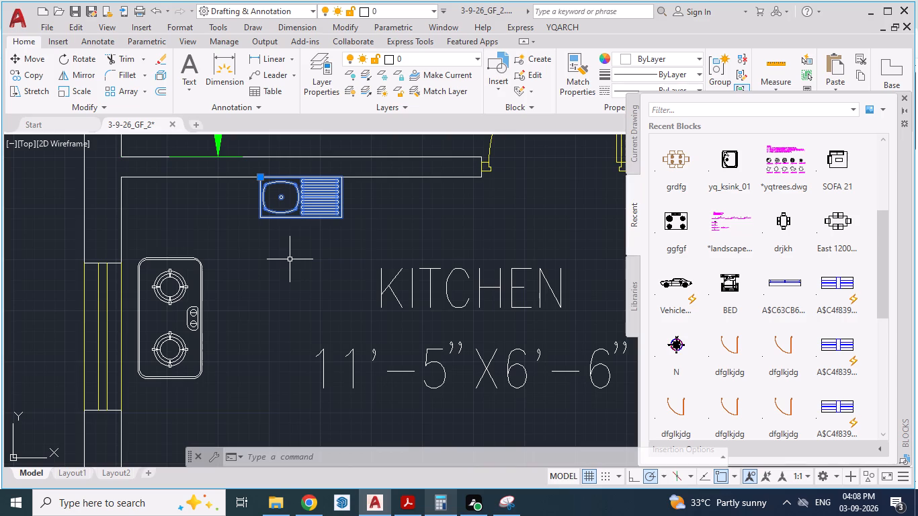
type("SCA")
key("Return")
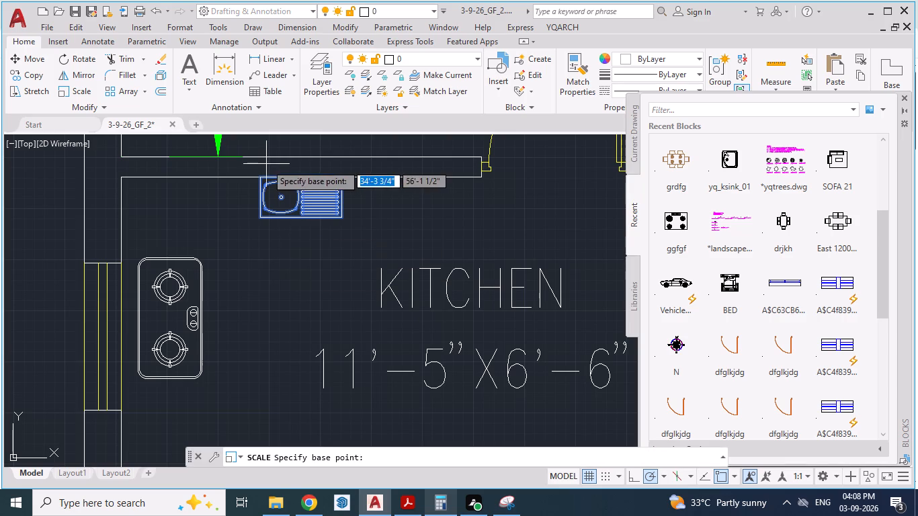
scroll(284, 187, "up", 2)
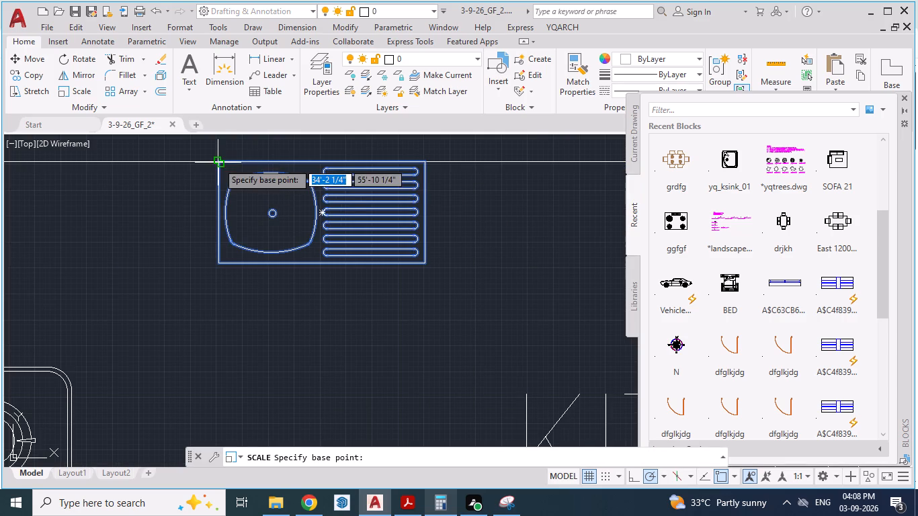
left_click_drag(218, 163, 295, 241)
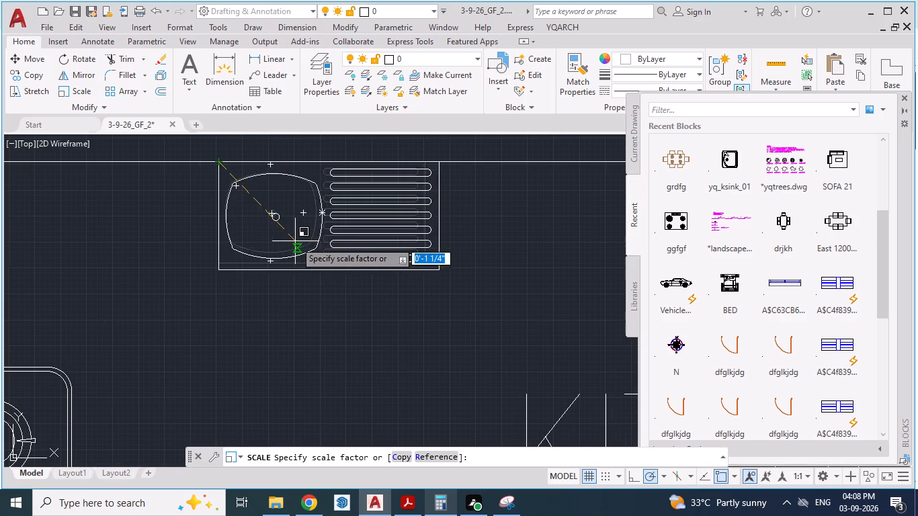
left_click_drag(295, 241, 302, 243)
left_click(302, 243)
scroll(255, 238, "down", 4)
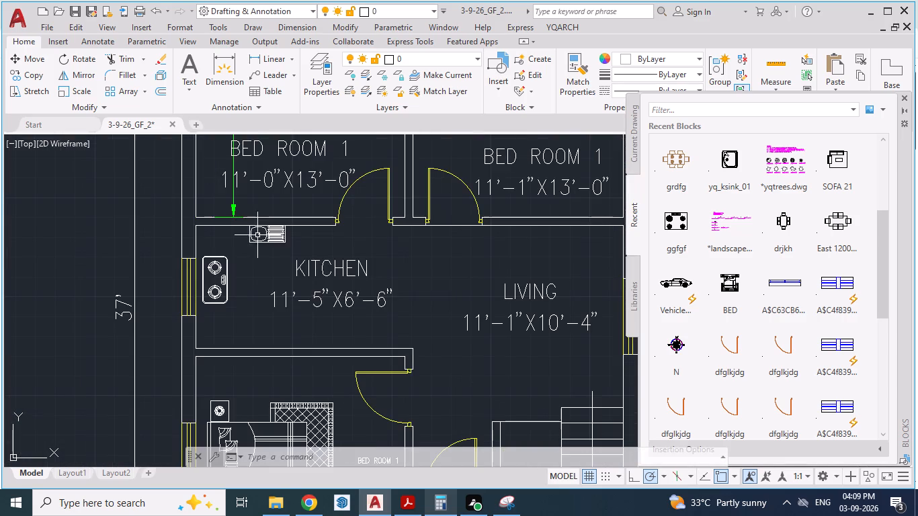
scroll(333, 288, "down", 1)
Glance at the reference plan and save the ground floor drawing.
key("alt+Tab")
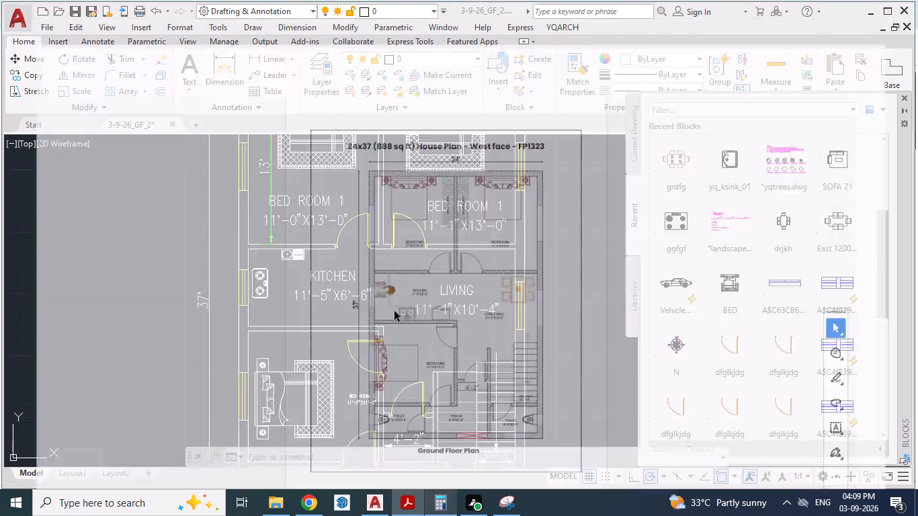
key("alt+Tab")
scroll(394, 311, "down", 1)
key("ctrl+s")
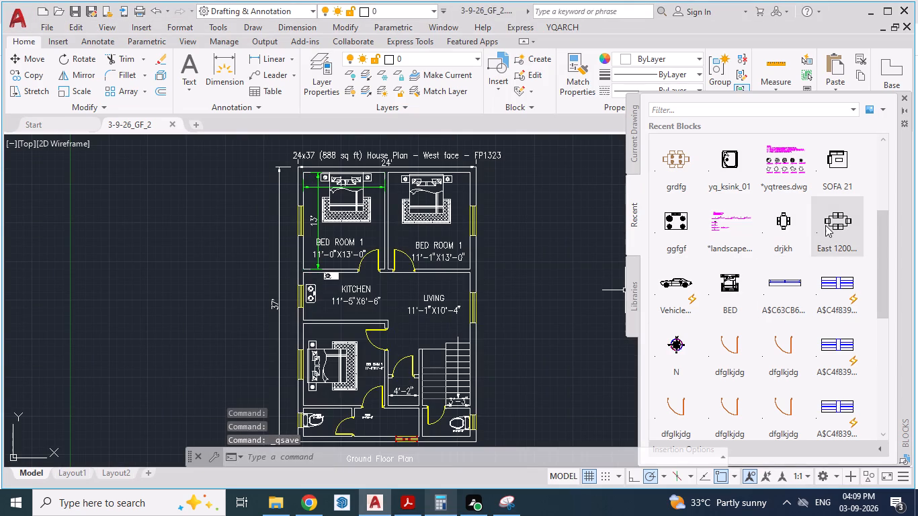
Insert the six-seat "East 1200..." dining table block beside the floor plan, compare with the reference plan, and save the drawing.
left_click_drag(827, 225, 537, 294)
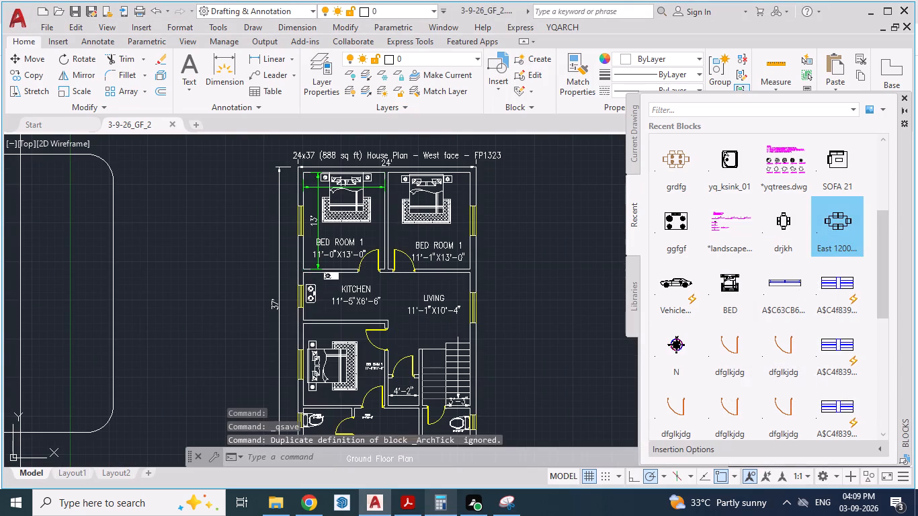
left_click_drag(537, 294, 584, 288)
scroll(567, 289, "down", 1)
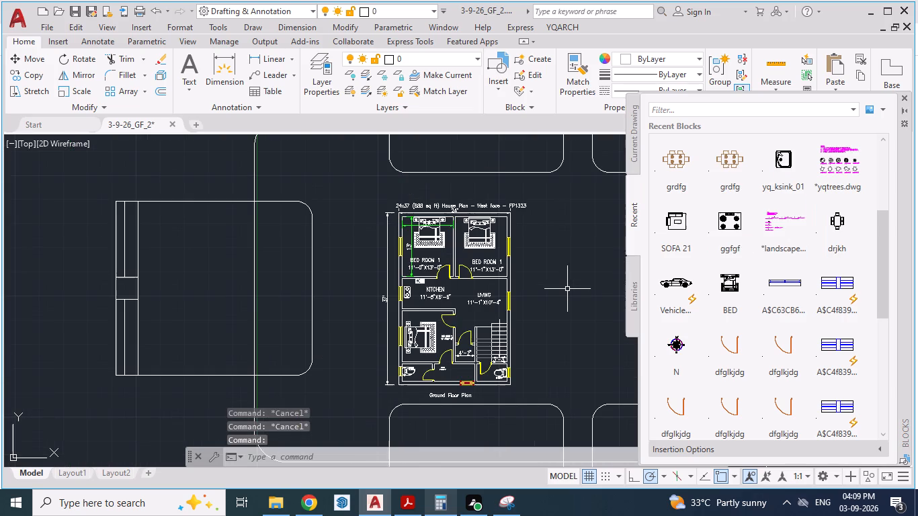
scroll(567, 289, "down", 2)
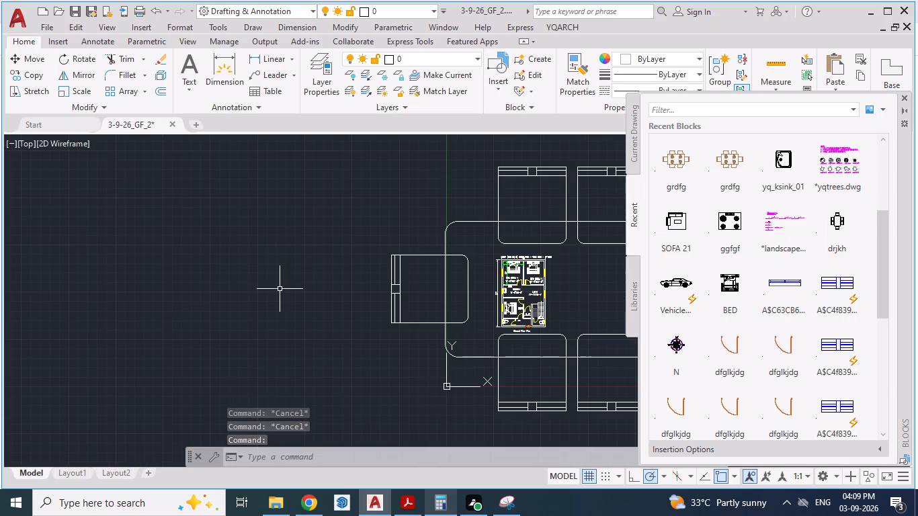
key("alt+Tab")
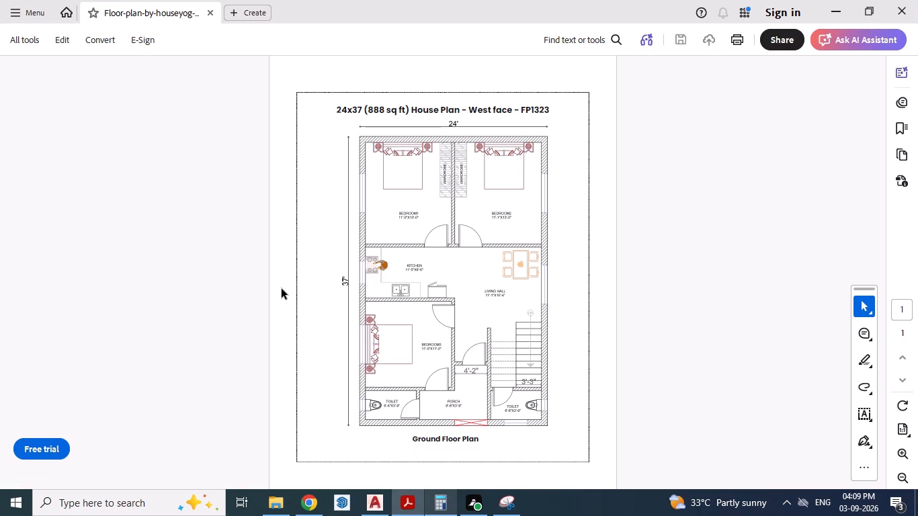
key("alt+Tab")
left_click(395, 286)
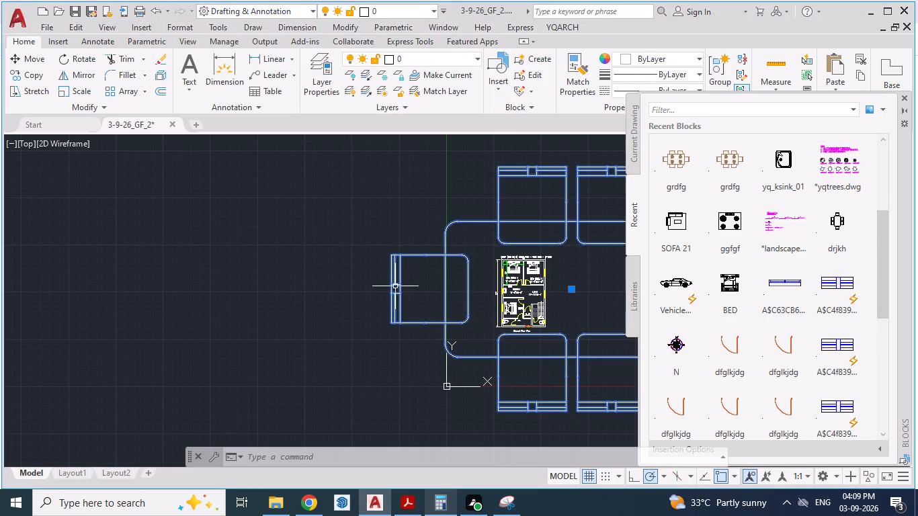
key("ctrl+s")
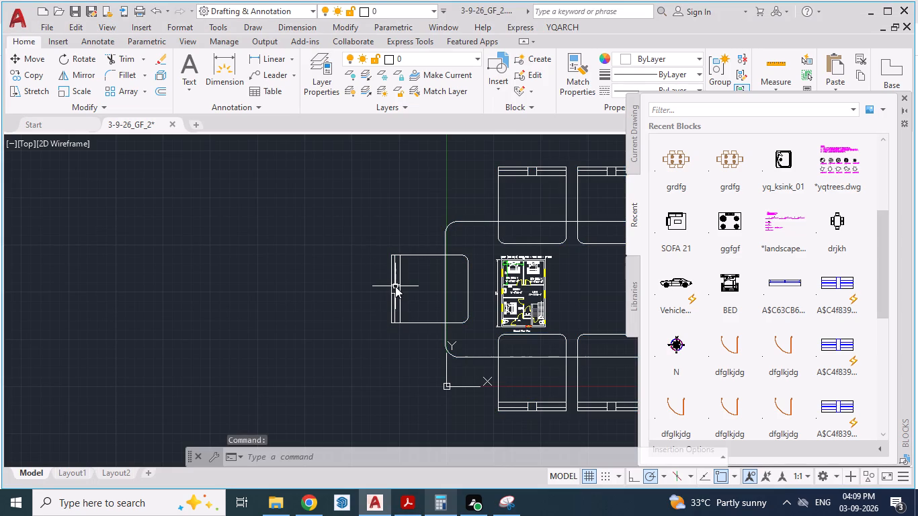
key("Escape")
Scale the oversized dining table down about a point on its end chair until it is smaller than the house plan.
left_click(394, 287)
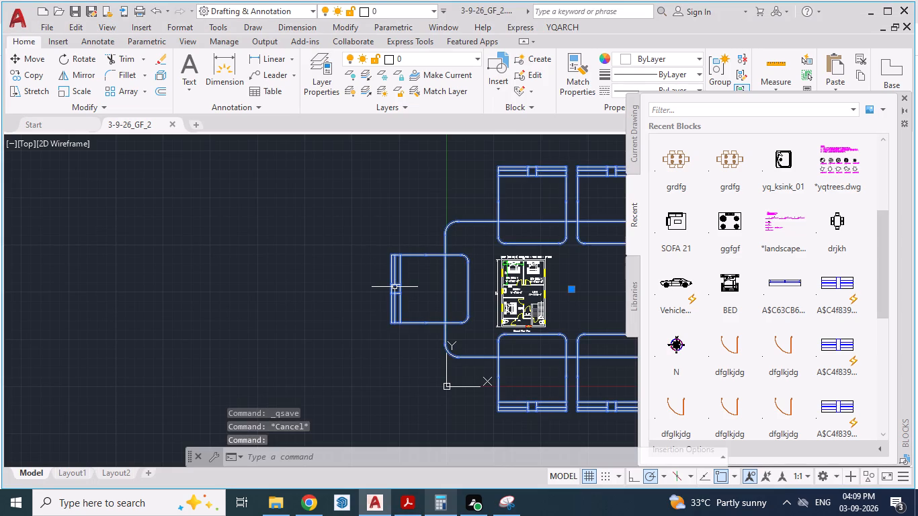
type("SCA")
key("Return")
left_click_drag(394, 287, 413, 288)
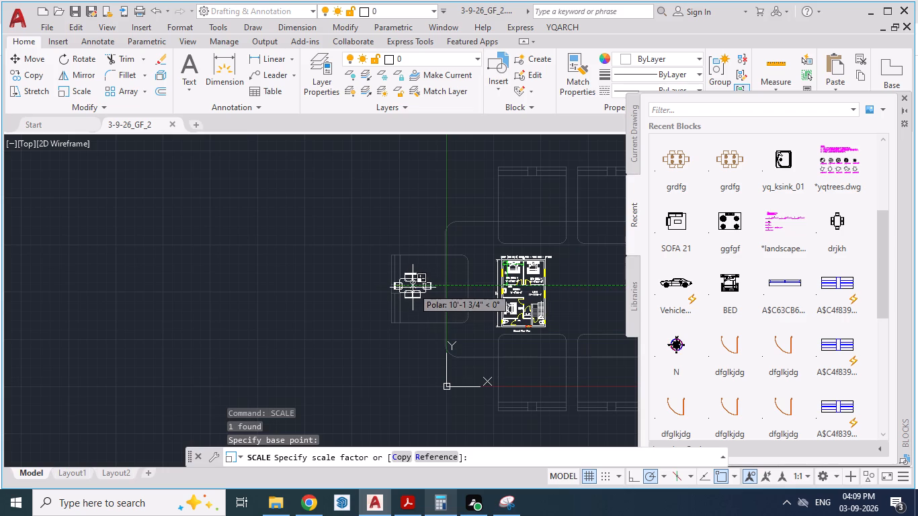
left_click_drag(413, 288, 408, 286)
left_click(408, 286)
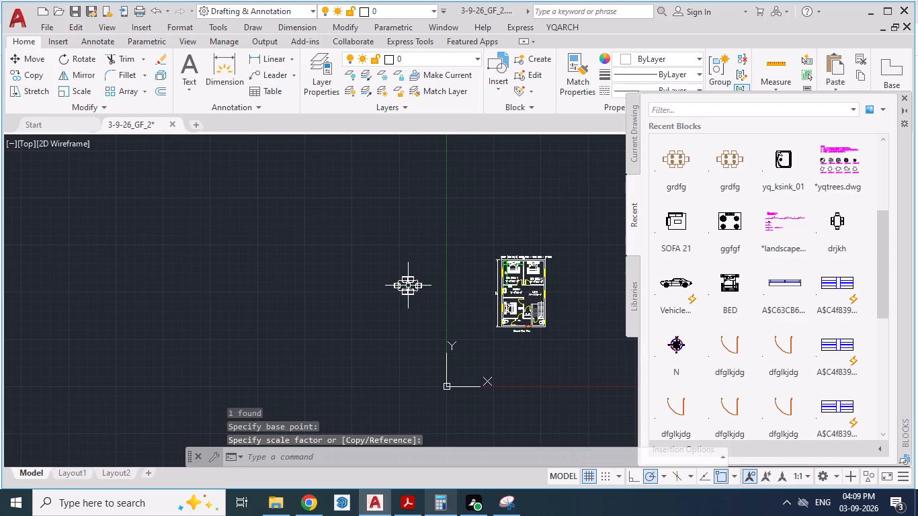
Cut the dining table from outside the plan and paste it over the living room.
scroll(331, 297, "down", 1)
scroll(411, 292, "up", 2)
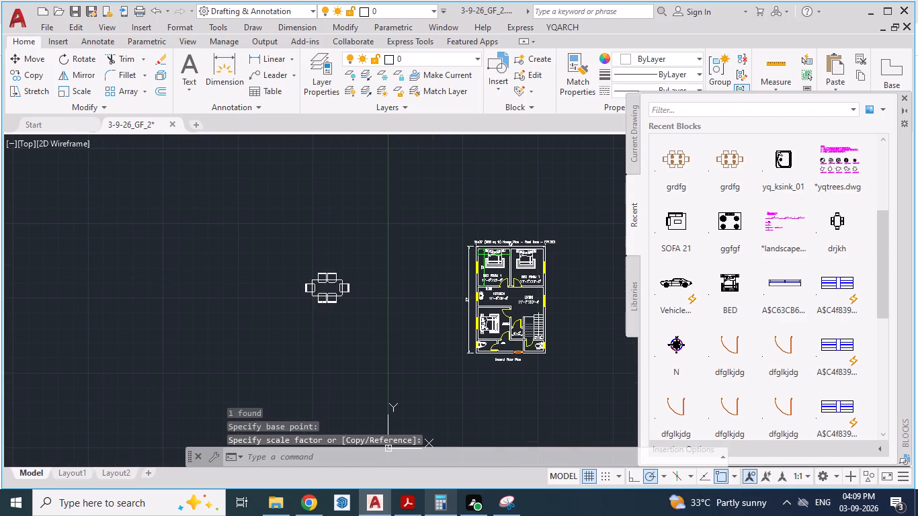
left_click(338, 280)
key("ctrl+x")
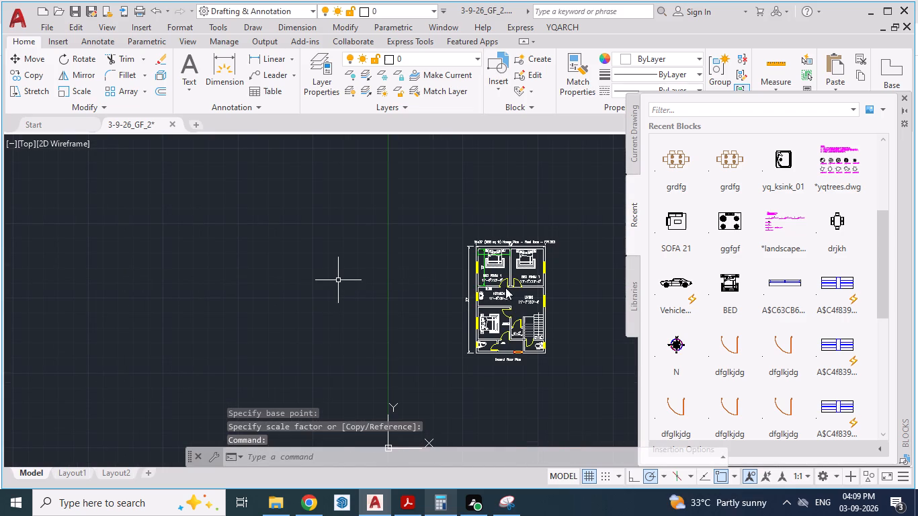
scroll(520, 288, "up", 5)
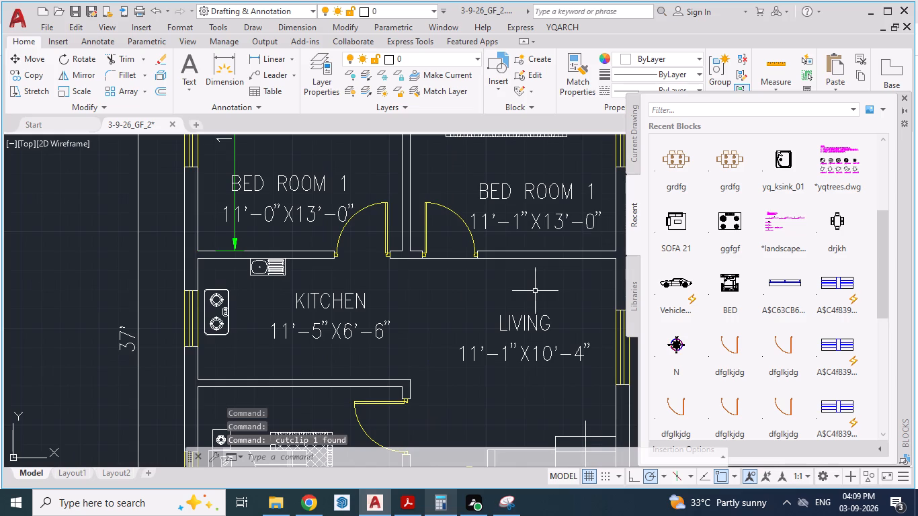
key("ctrl+v")
left_click(368, 439)
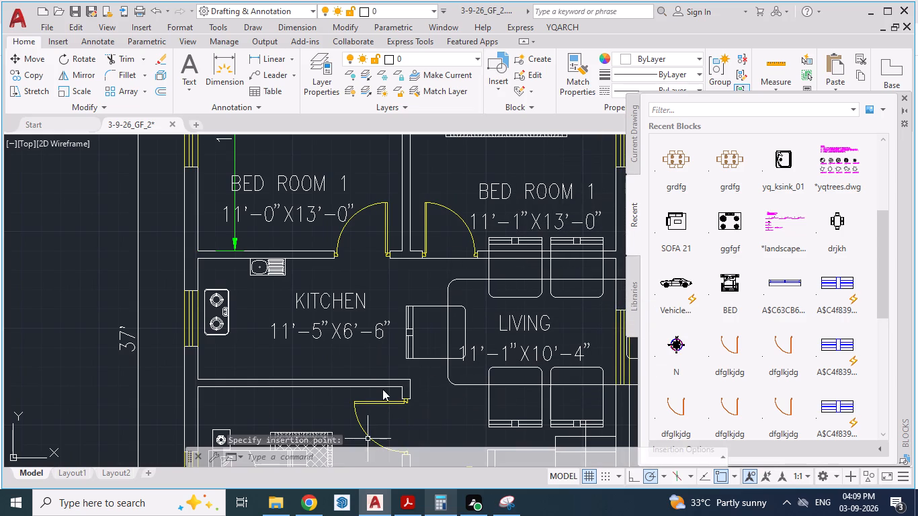
Scale the pasted dining table down about its kitchen-side end chair until it fits between the KITCHEN and LIVING labels.
left_click(409, 337)
type("SCA")
key("Return")
left_click_drag(409, 337, 423, 331)
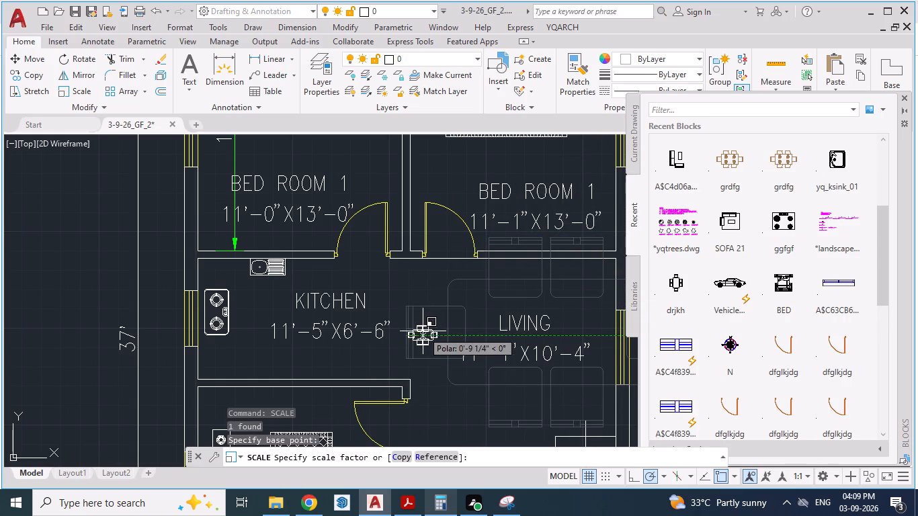
left_click_drag(423, 331, 440, 328)
left_click(440, 328)
left_click(440, 328)
Move the dining table by its centre to the window side of the living room, just above the LIVING label.
left_click(437, 326)
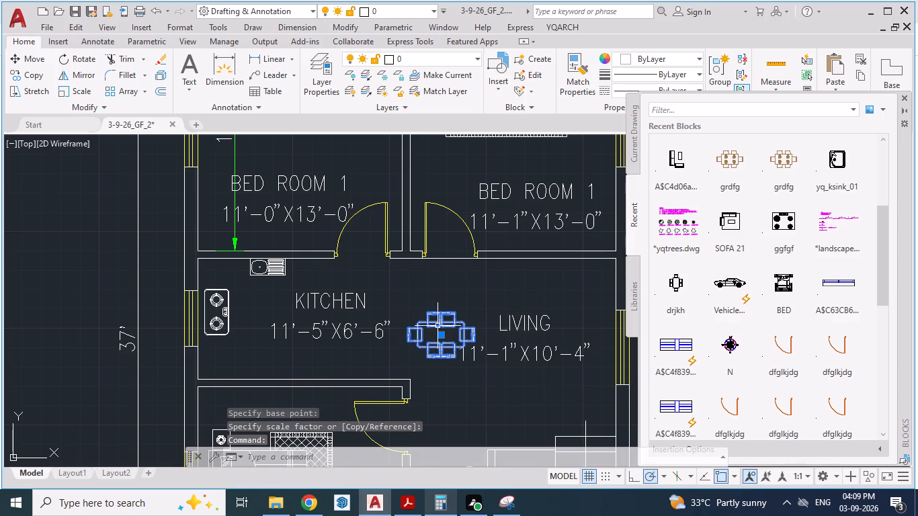
key("m")
key("Return")
left_click_drag(440, 335, 562, 300)
left_click(562, 300)
Enlarge the dining table about its centre to a size that suits the living room.
left_click(557, 285)
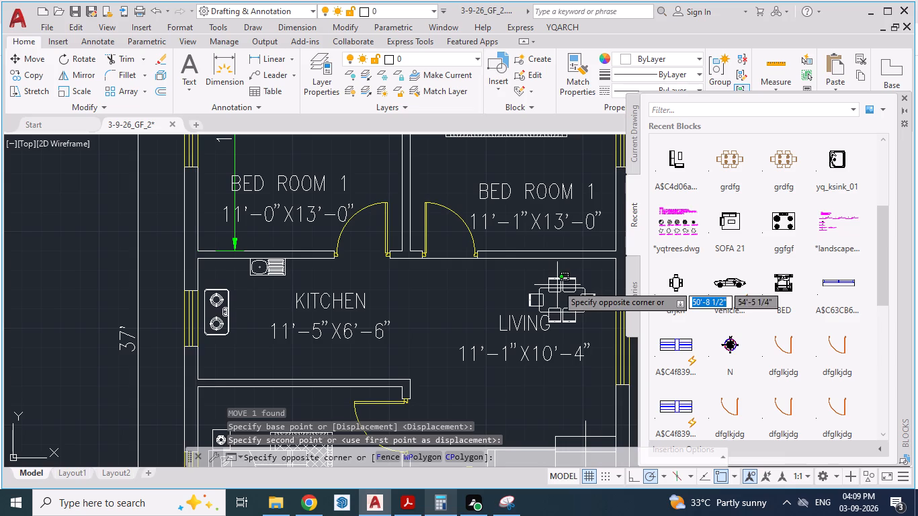
left_click(551, 296)
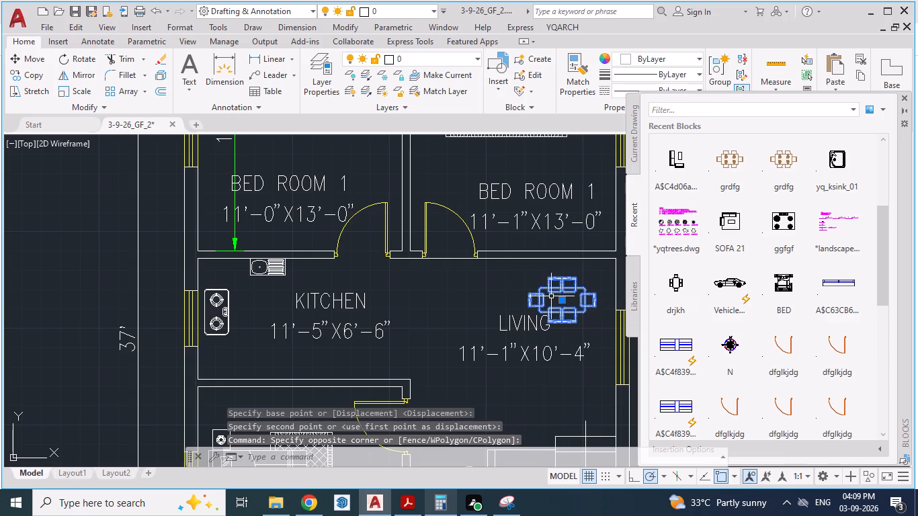
type("SCA")
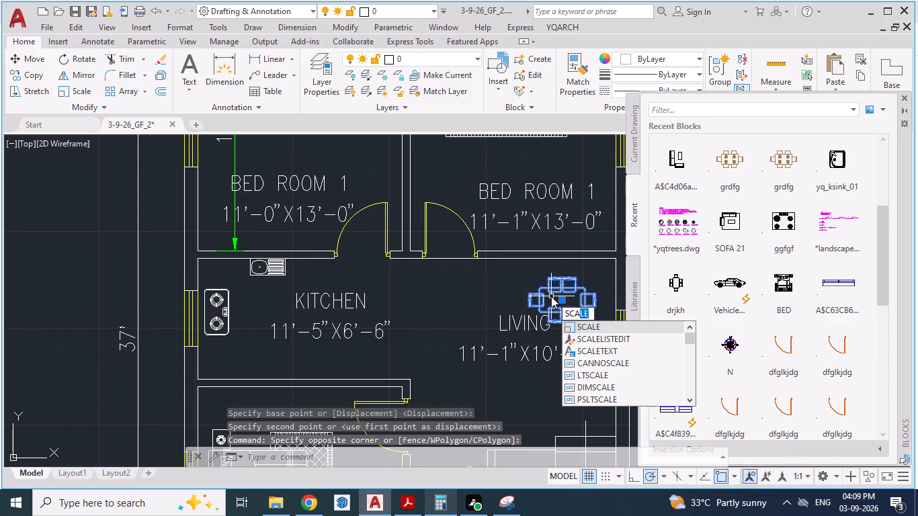
key("Return")
left_click_drag(565, 300, 589, 338)
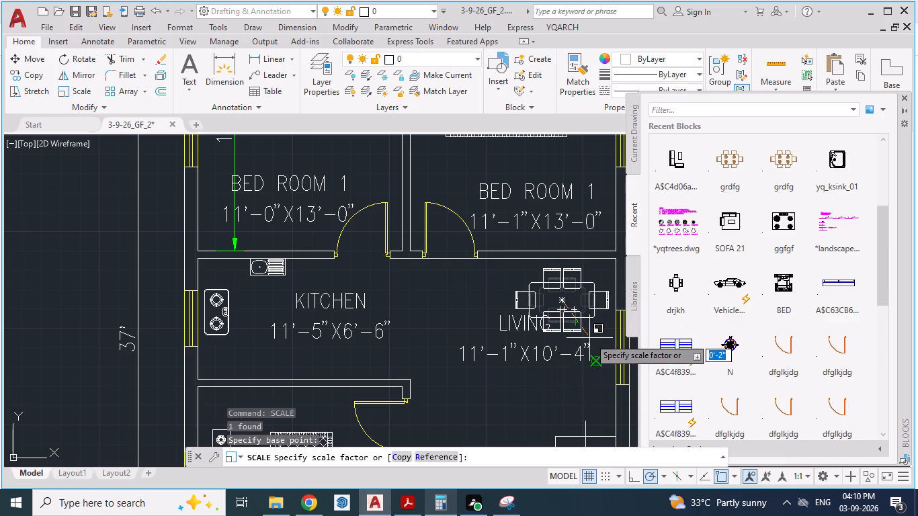
left_click_drag(589, 338, 591, 341)
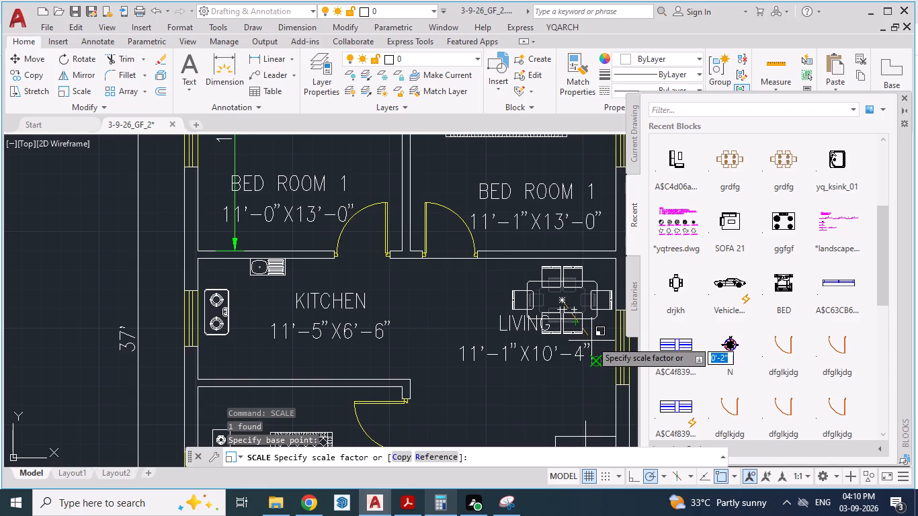
left_click_drag(591, 341, 592, 343)
left_click(592, 343)
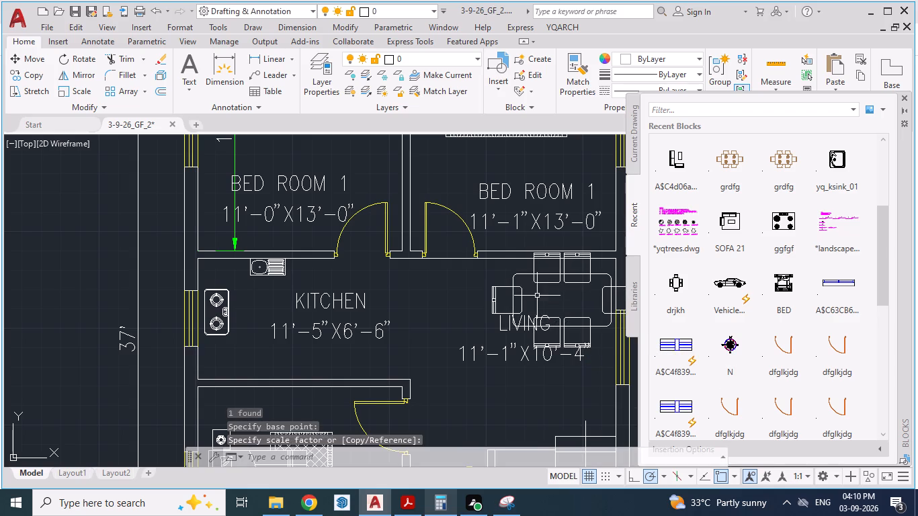
Move the enlarged dining table about 1'-6" inward so it clears the living room's window wall and bedroom wall.
left_click(522, 293)
key("m")
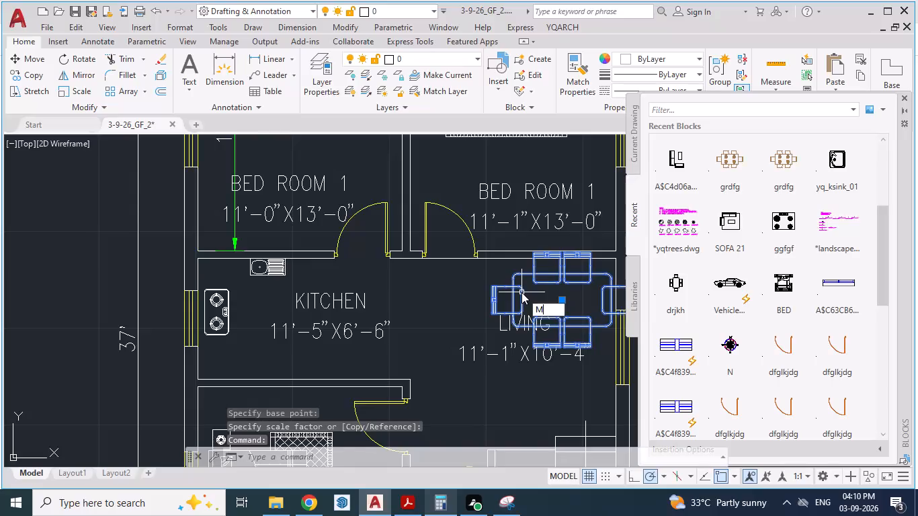
key("Return")
left_click_drag(521, 292, 518, 300)
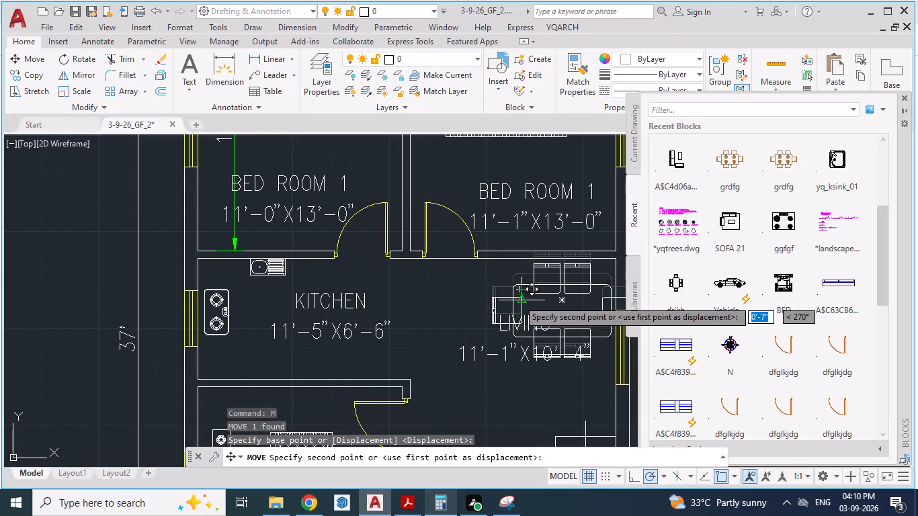
left_click_drag(518, 300, 501, 304)
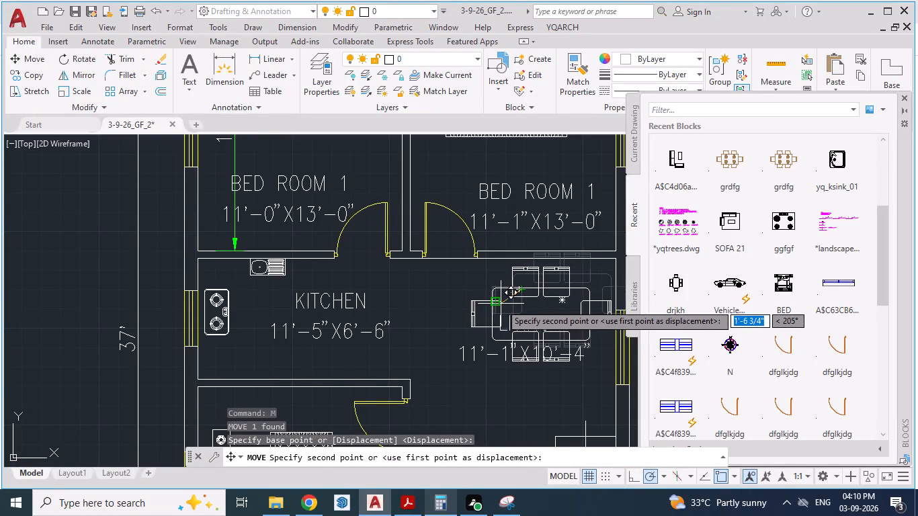
left_click(501, 304)
scroll(424, 350, "down", 1)
key("Escape")
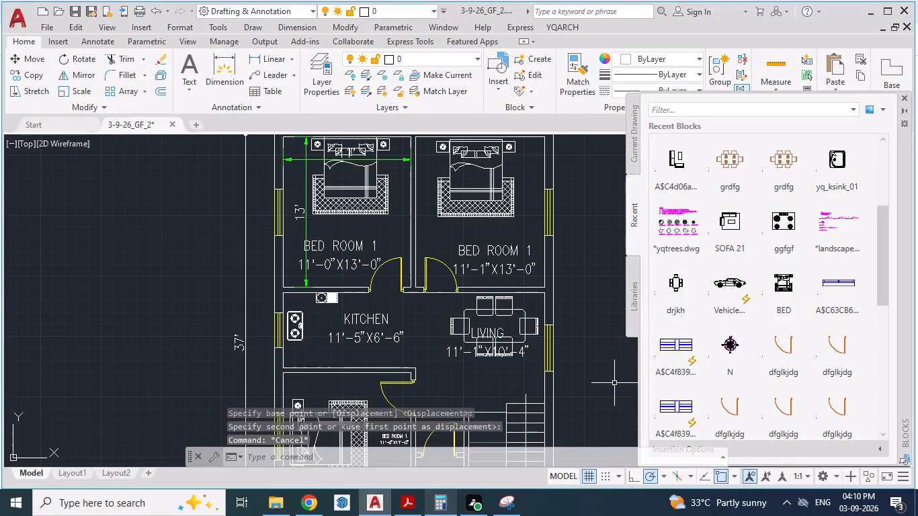
Move the LIVING 11'-1"X10'-4" label below the dining table, toward the kitchen side, to reduce their overlap.
left_click(458, 352)
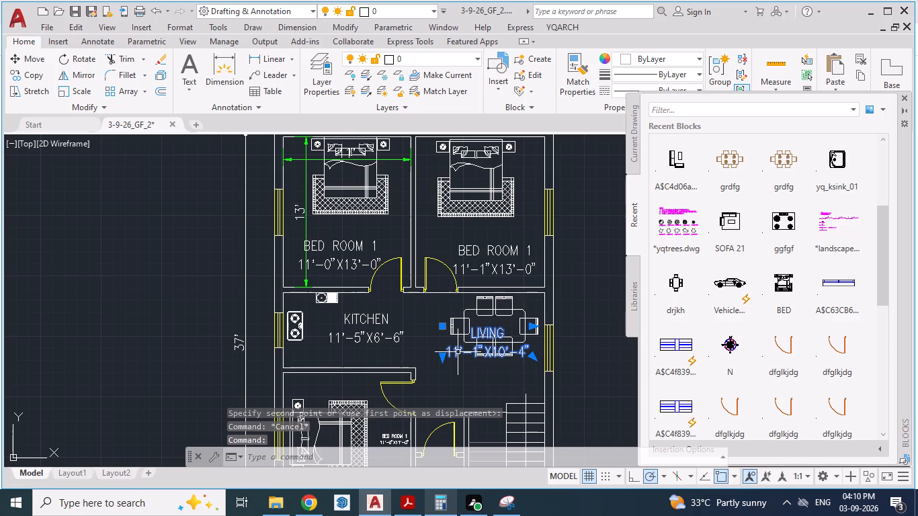
key("m")
key("Return")
left_click_drag(458, 352, 433, 378)
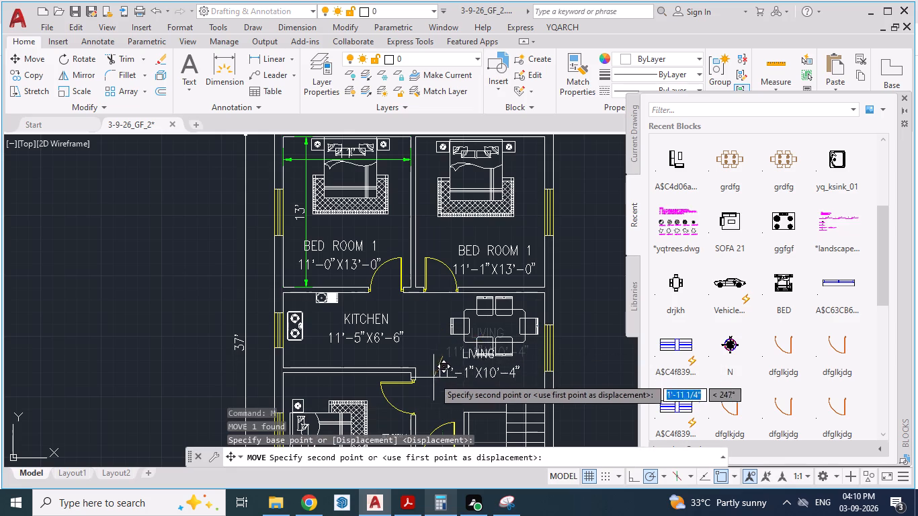
left_click_drag(433, 378, 418, 375)
left_click(418, 375)
Copy the LIVING 11'-1"X10'-4" label and place the copy at the head of the staircase.
scroll(430, 324, "down", 2)
scroll(495, 357, "up", 1)
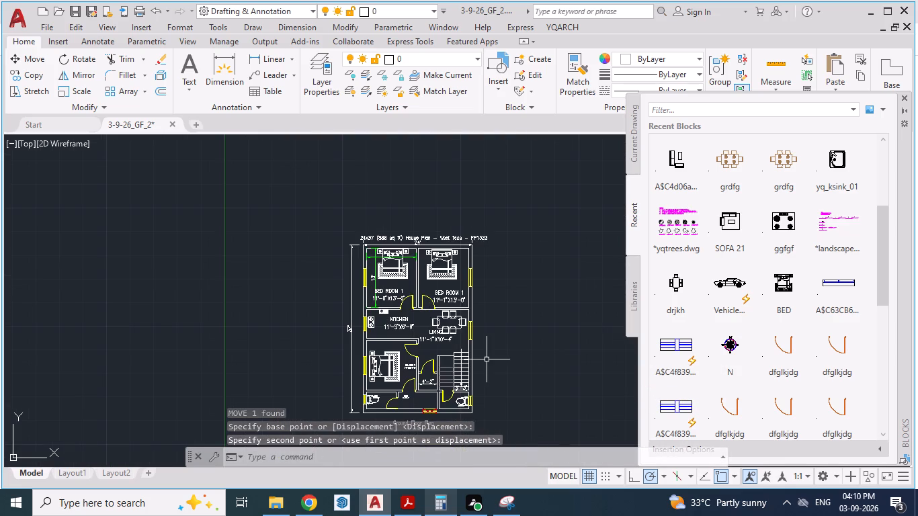
scroll(496, 357, "down", 2)
scroll(484, 348, "up", 3)
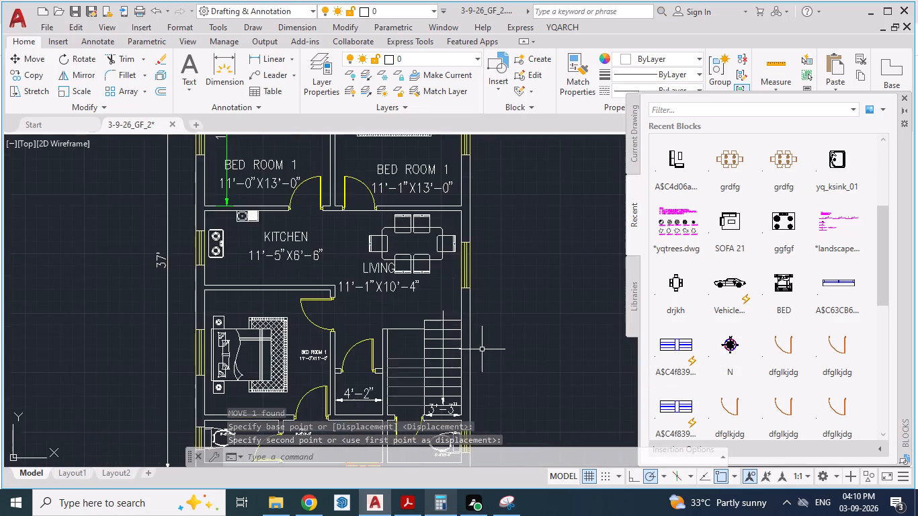
scroll(466, 322, "up", 1)
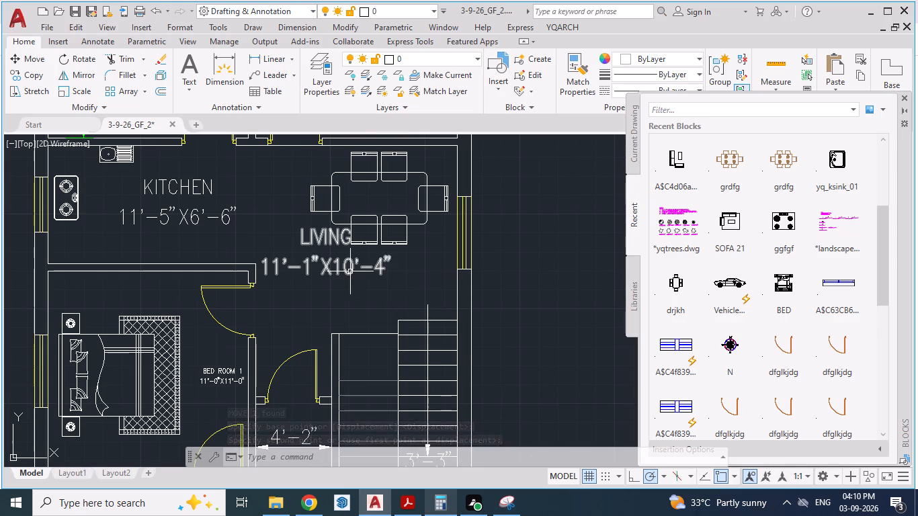
left_click(350, 271)
key("ctrl+c")
key("ctrl+v")
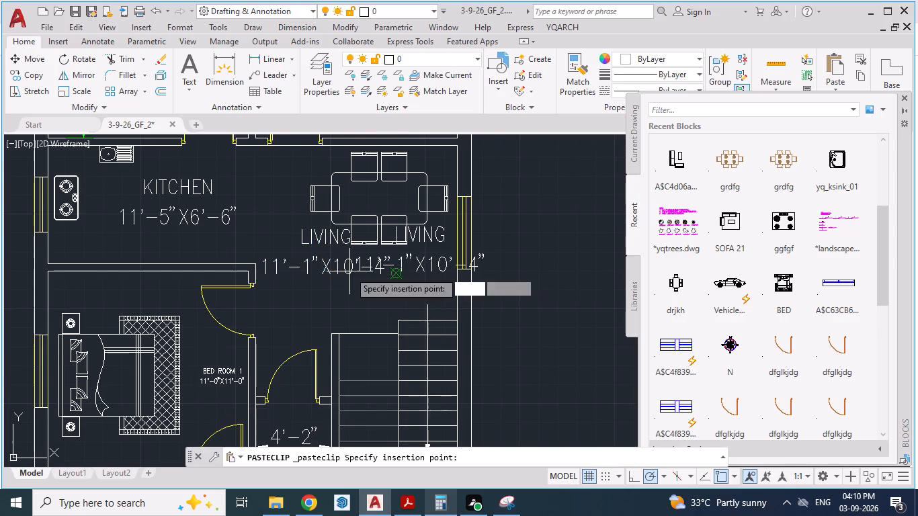
scroll(364, 315, "up", 1)
left_click(349, 303)
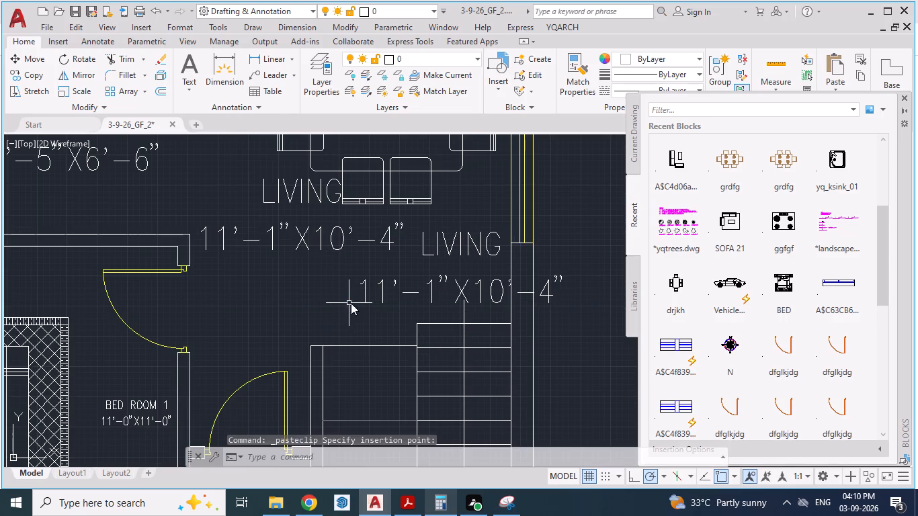
Replace the text of the copied LIVING 11'-1"X10'-4" label at the head of the staircase with UP.
double_click(364, 294)
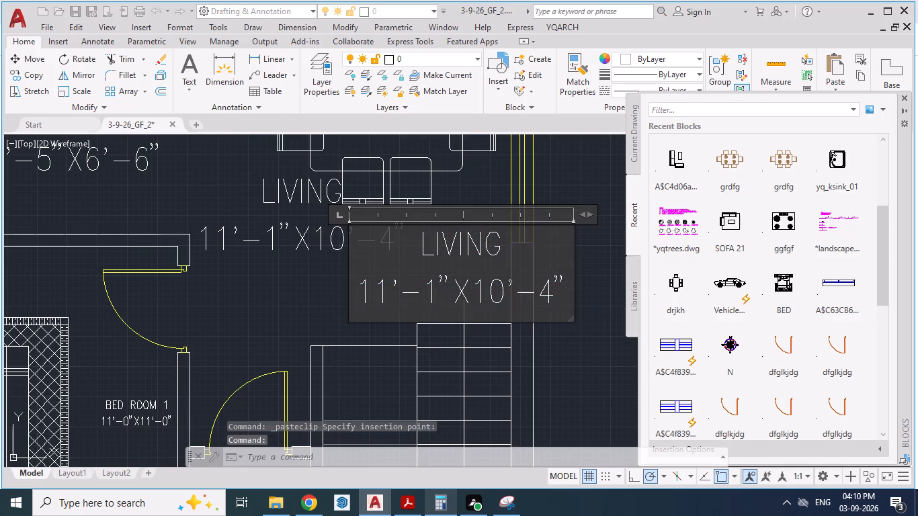
left_click_drag(561, 284, 304, 228)
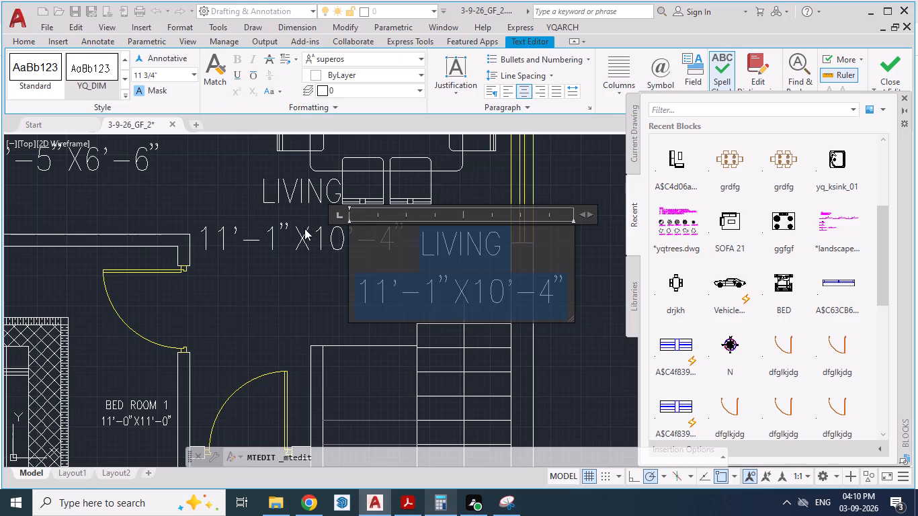
type("UP")
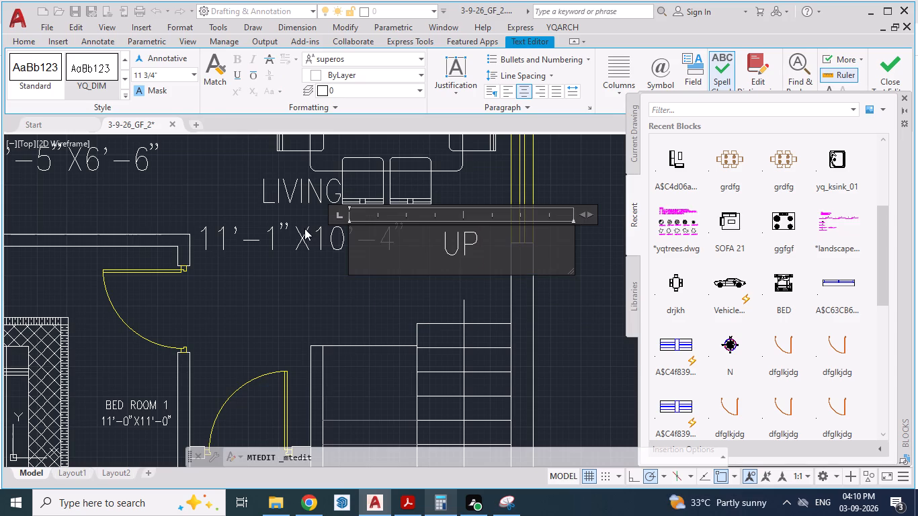
left_click(304, 228)
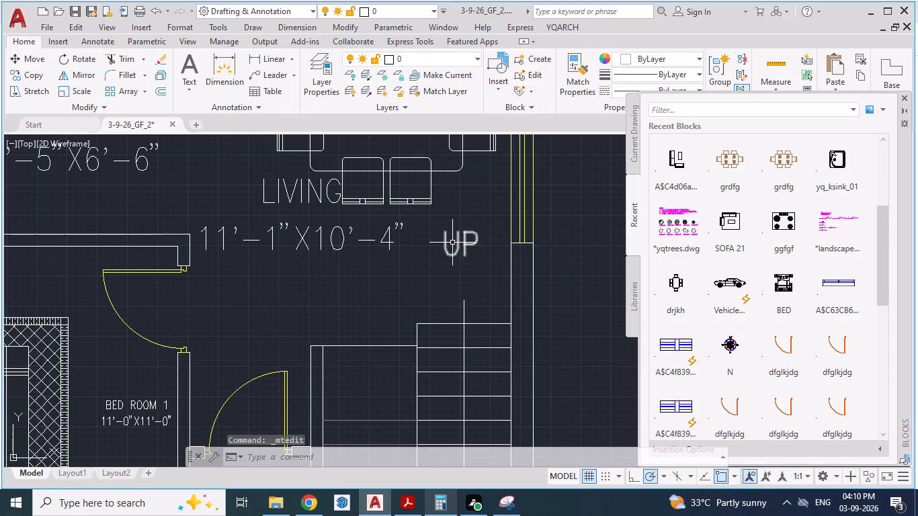
Narrow the text frame of the UP label so it fits closely around the word.
left_click(452, 242)
left_click(458, 249)
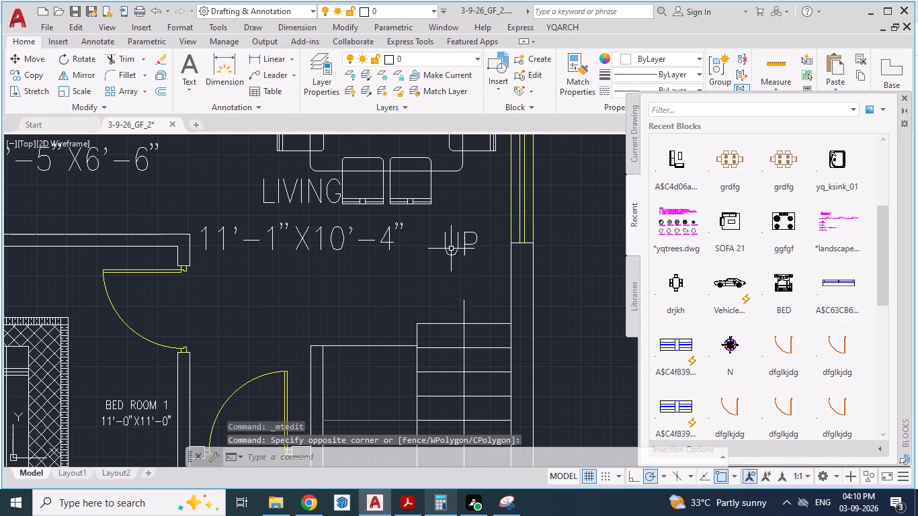
left_click(445, 250)
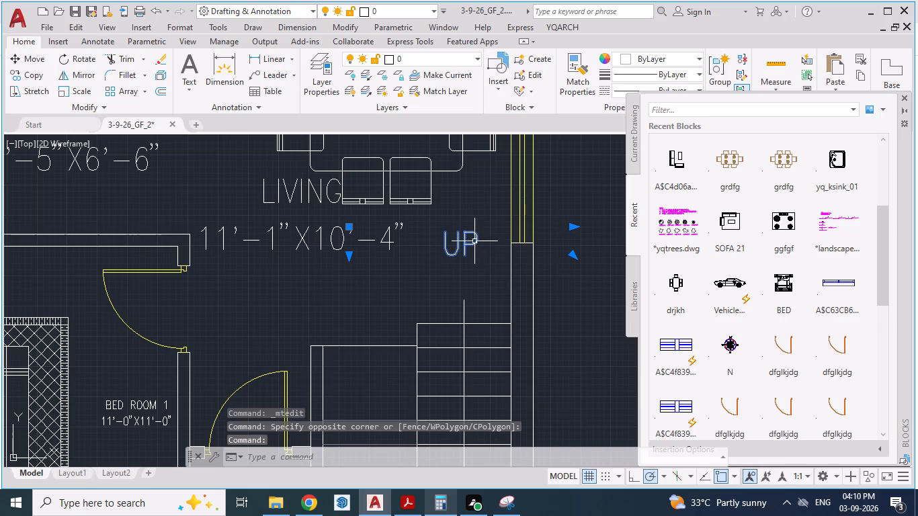
left_click(474, 242)
double_click(474, 242)
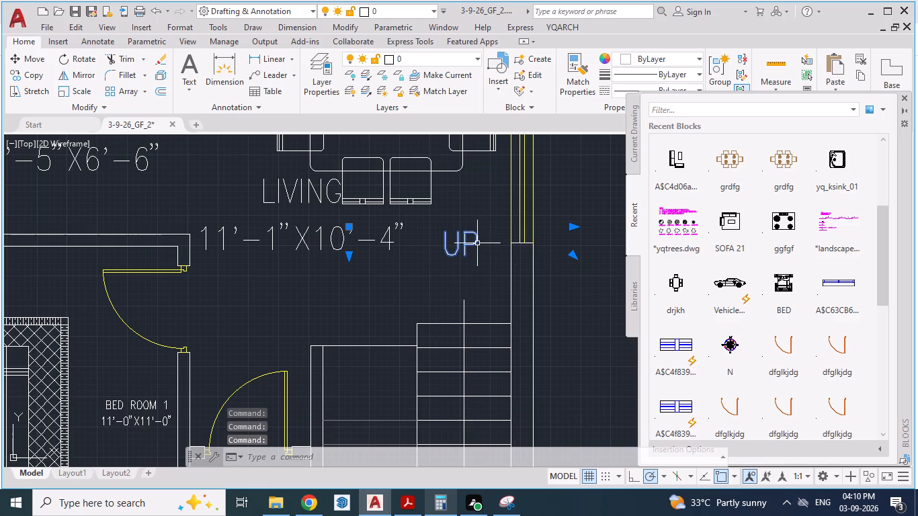
double_click(477, 243)
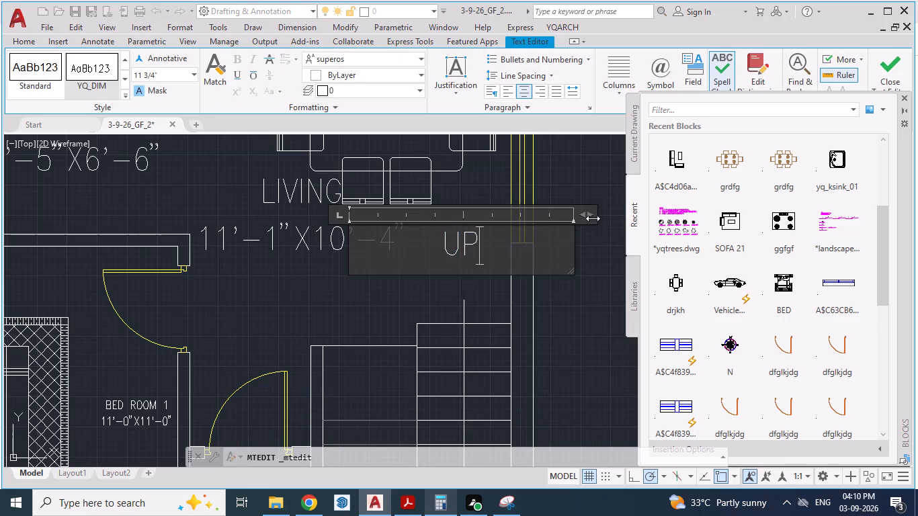
left_click_drag(589, 216, 407, 216)
left_click(419, 275)
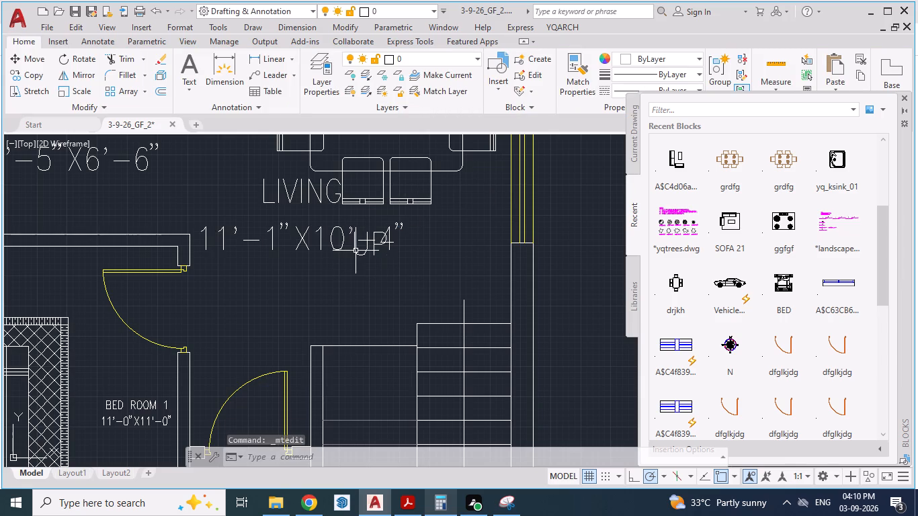
Move the UP label to the start of the direction line at the head of the staircase.
left_click(356, 251)
key("m")
key("Return")
left_click_drag(361, 251, 368, 257)
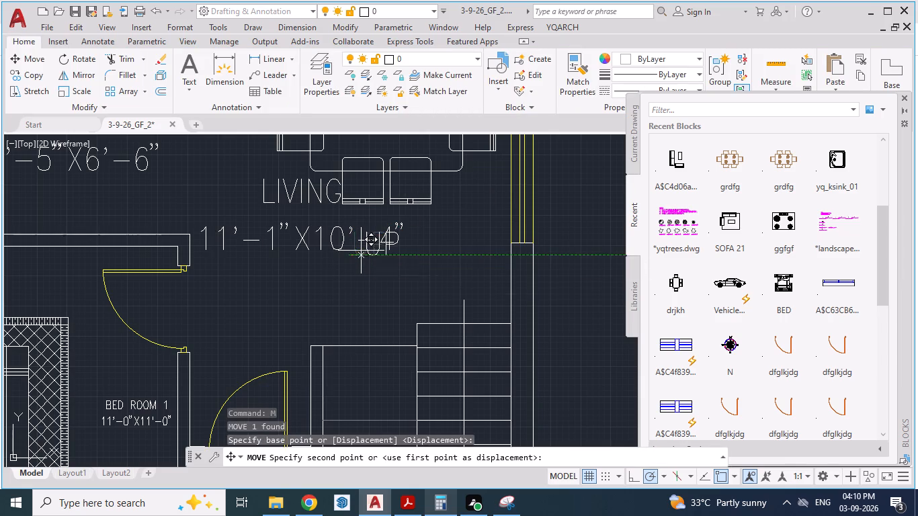
left_click_drag(368, 257, 448, 297)
left_click(448, 297)
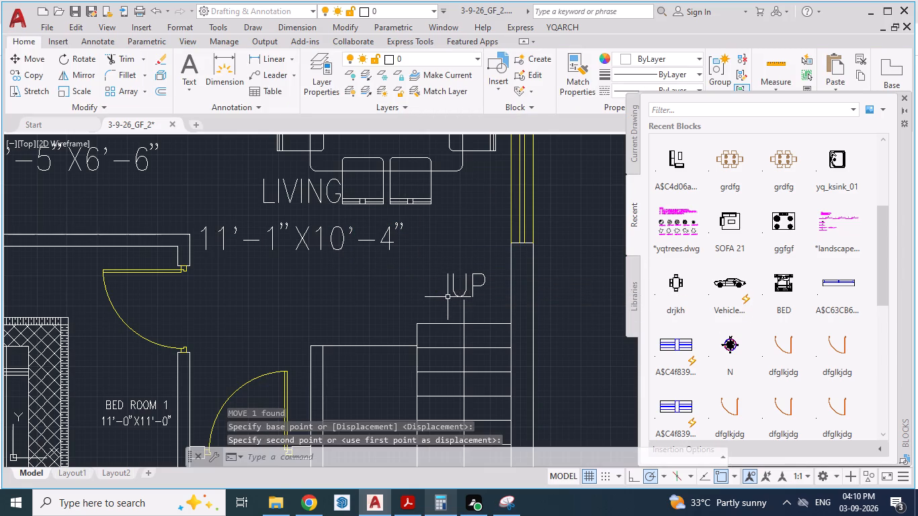
Capture the whole ground floor plan, from its 24x37 title to the Ground Floor Plan caption, with the Snipping Tool.
scroll(360, 285, "down", 2)
scroll(511, 302, "down", 2)
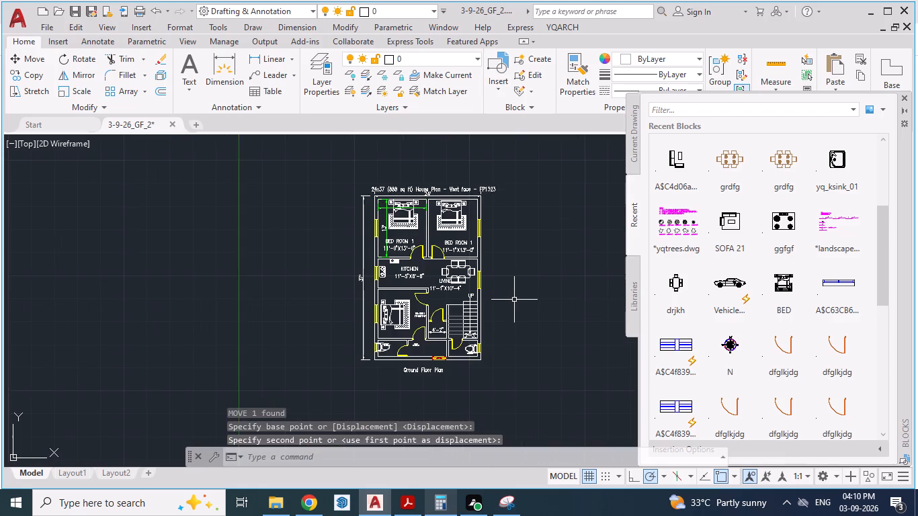
scroll(538, 241, "up", 1)
scroll(463, 288, "down", 1)
middle_click_drag(462, 289, 462, 243)
scroll(462, 243, "up", 1)
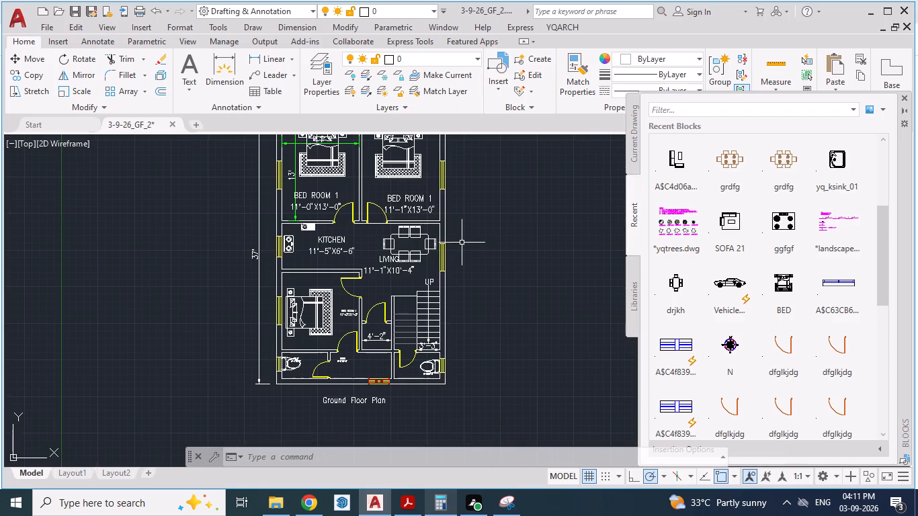
middle_click_drag(494, 268, 519, 320)
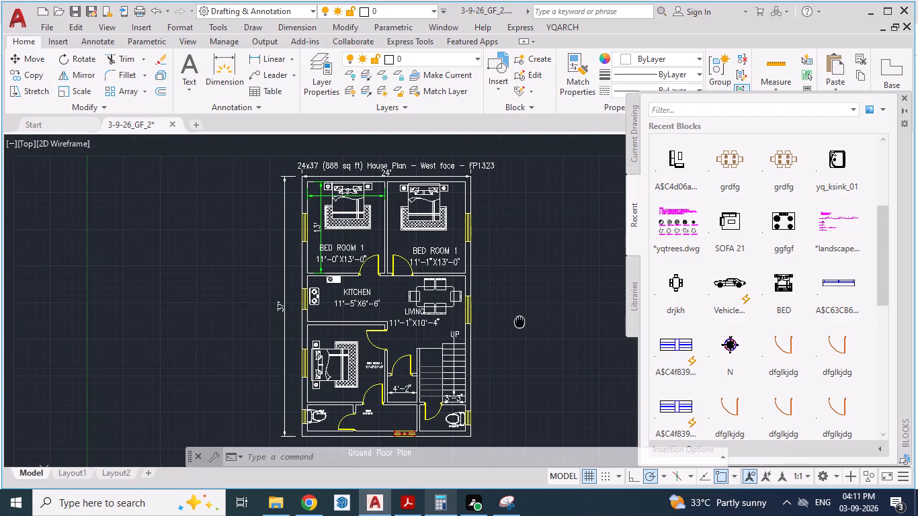
middle_click_drag(519, 320, 519, 300)
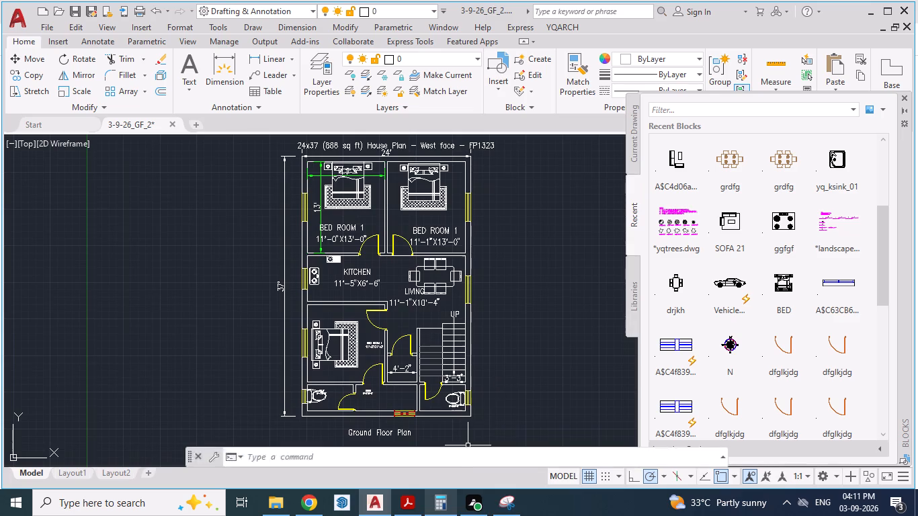
left_click(504, 501)
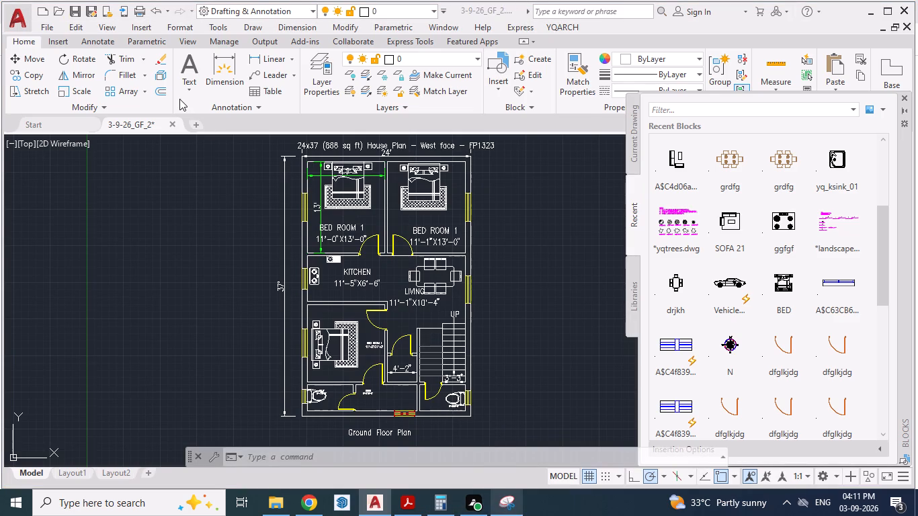
left_click(249, 150)
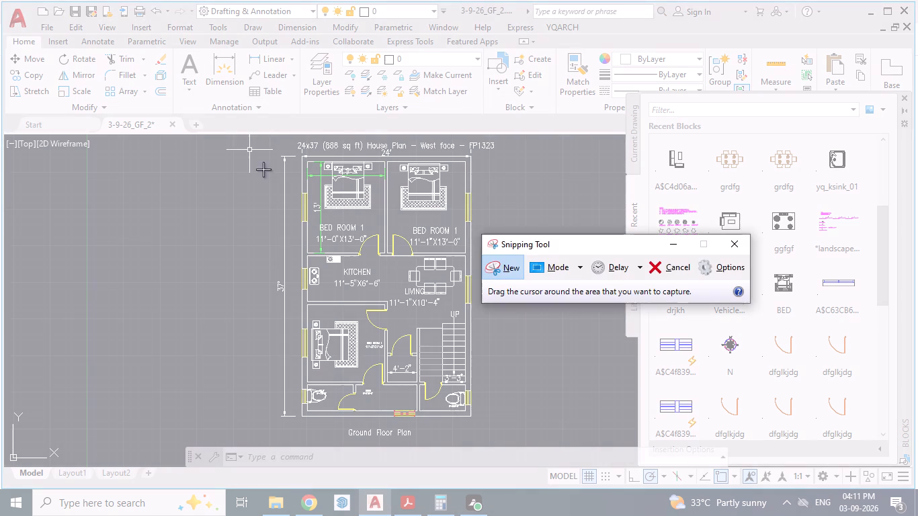
left_click_drag(269, 138, 509, 426)
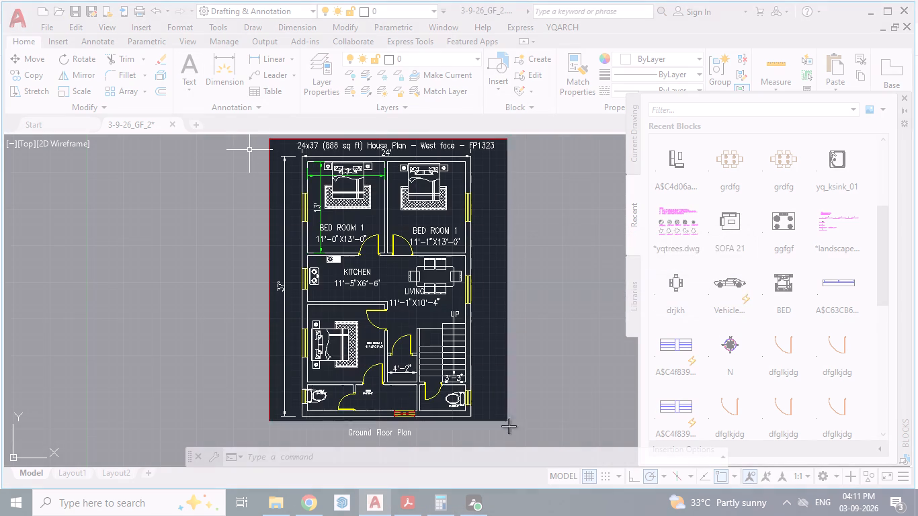
left_click_drag(509, 426, 515, 443)
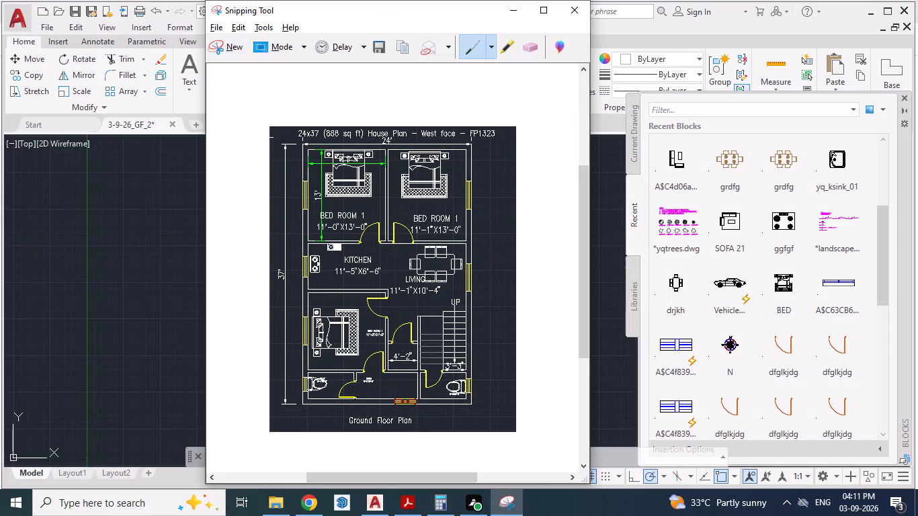
Save the captured plan image as JPEG file 3-GF_2 in the 3-9-26 folder and return to the AutoCAD drawing.
left_click(374, 44)
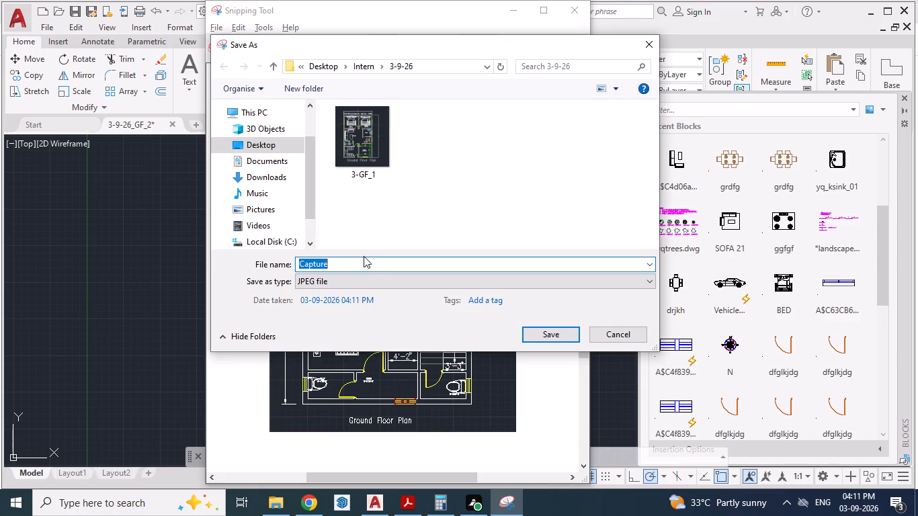
key("3")
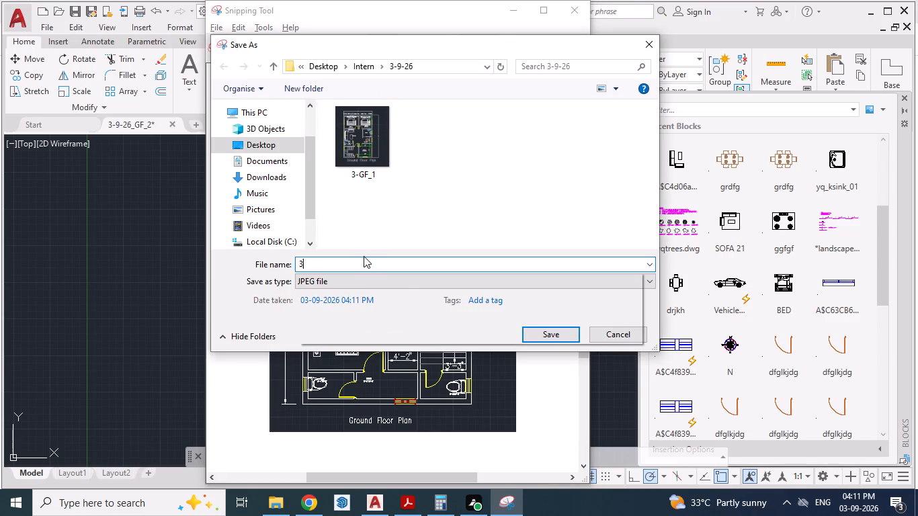
left_click(364, 257)
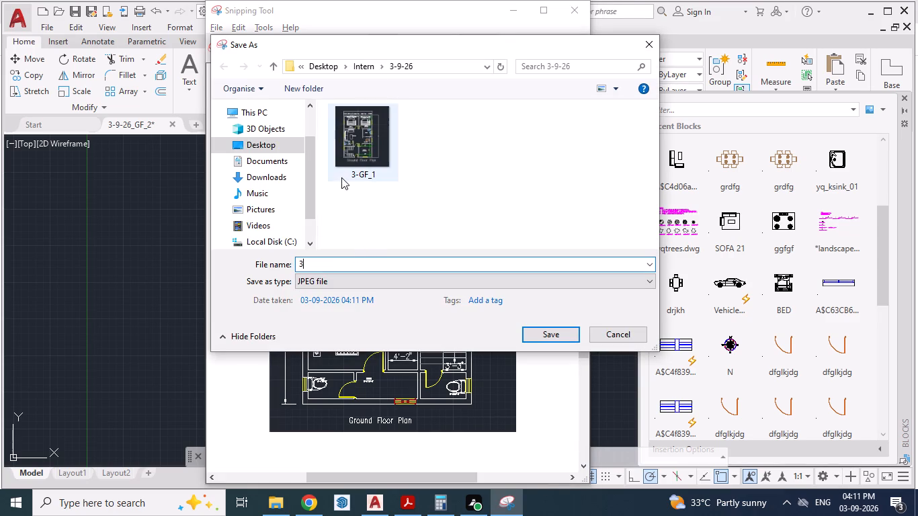
left_click(362, 173)
left_click(335, 265)
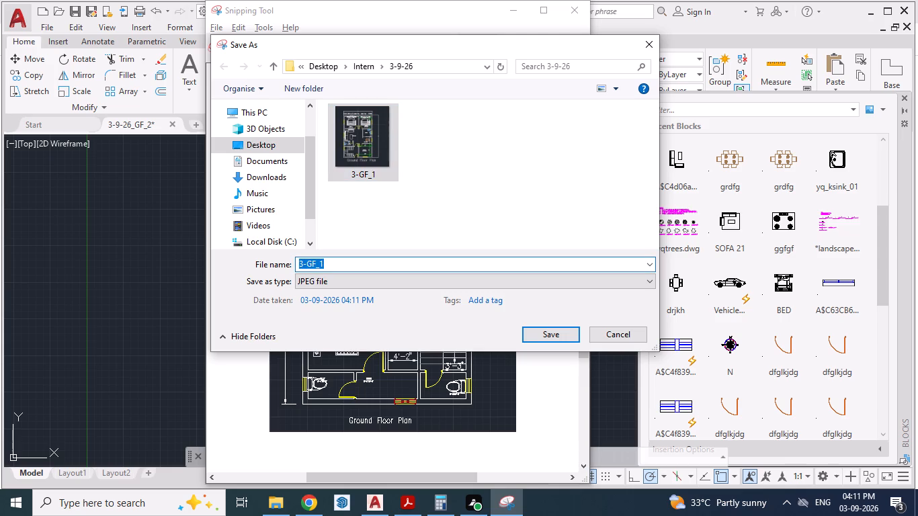
left_click(334, 265)
key("BackSpace")
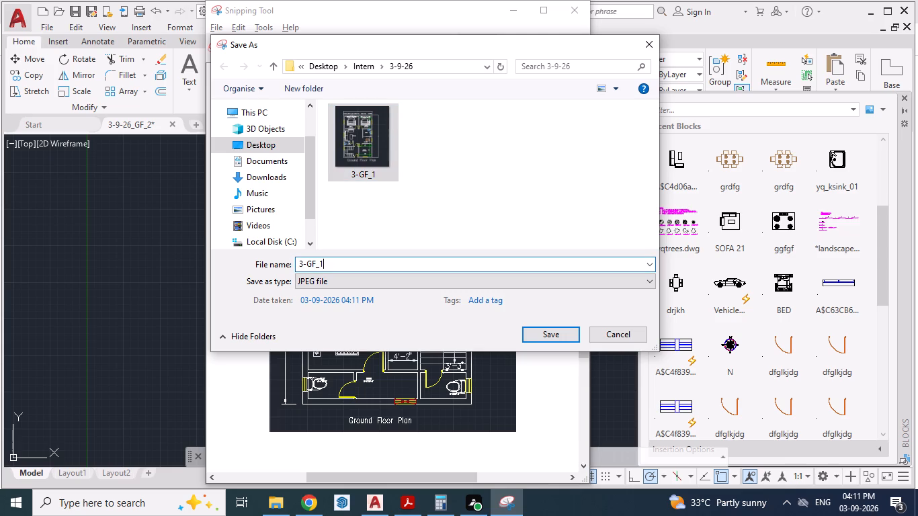
key("2")
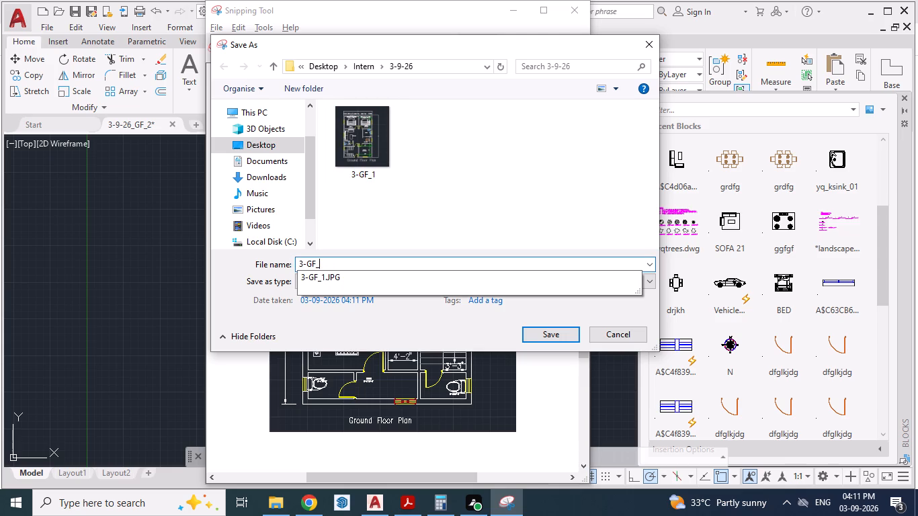
left_click(537, 337)
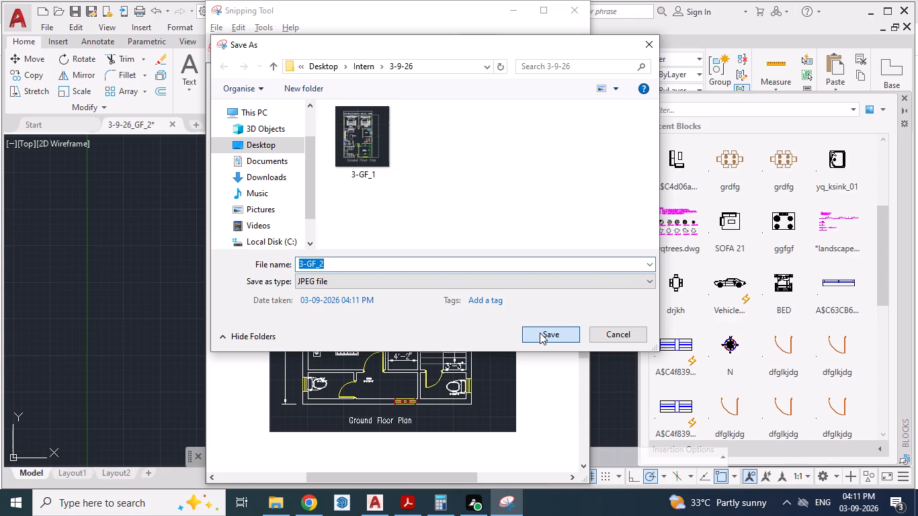
left_click(540, 333)
left_click(98, 277)
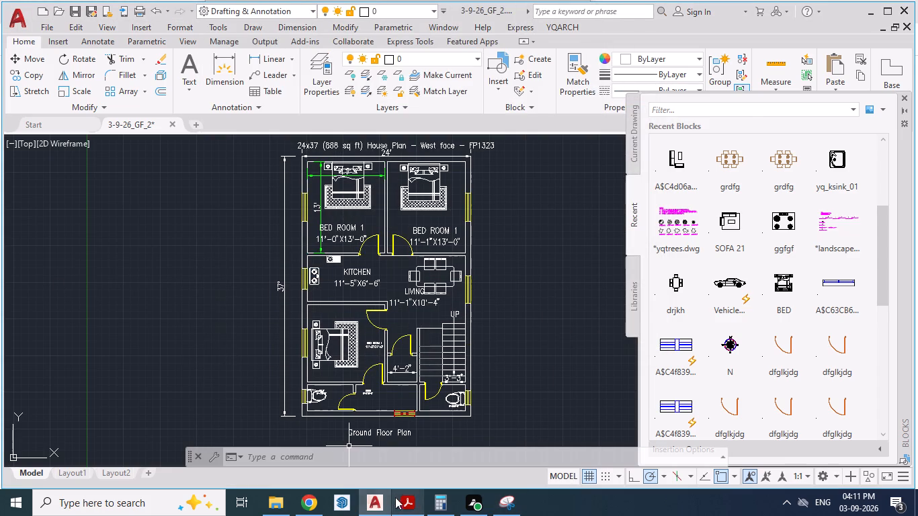
Check the toilets, porch and staircase area in the 24x37 reference PDF for details missing from the drawing.
left_click(411, 506)
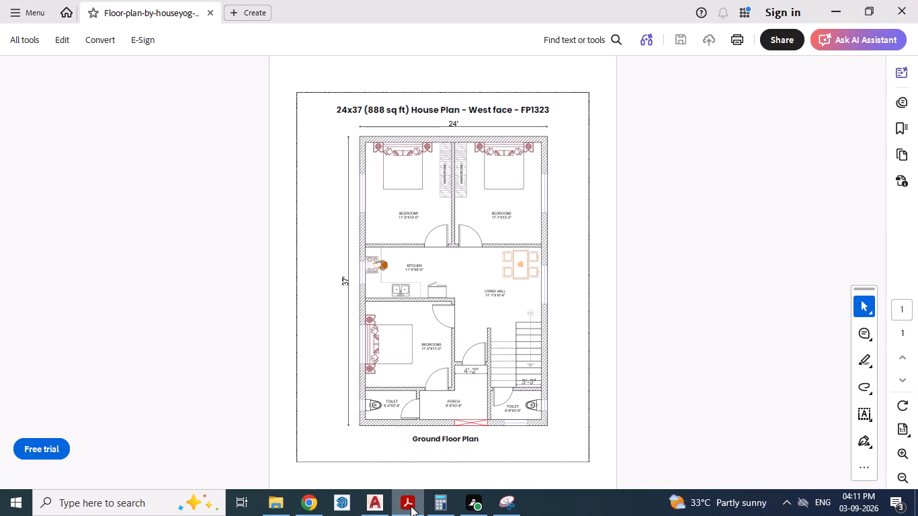
left_click(411, 506)
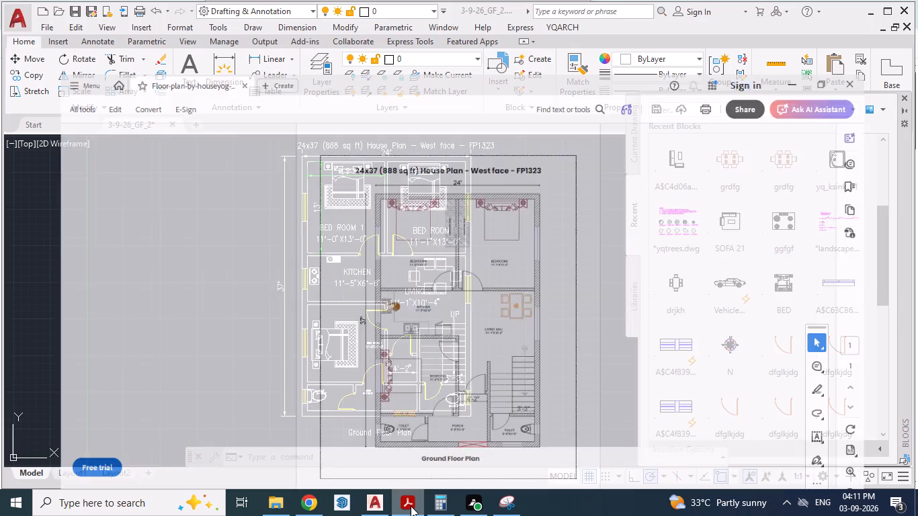
left_click(411, 506)
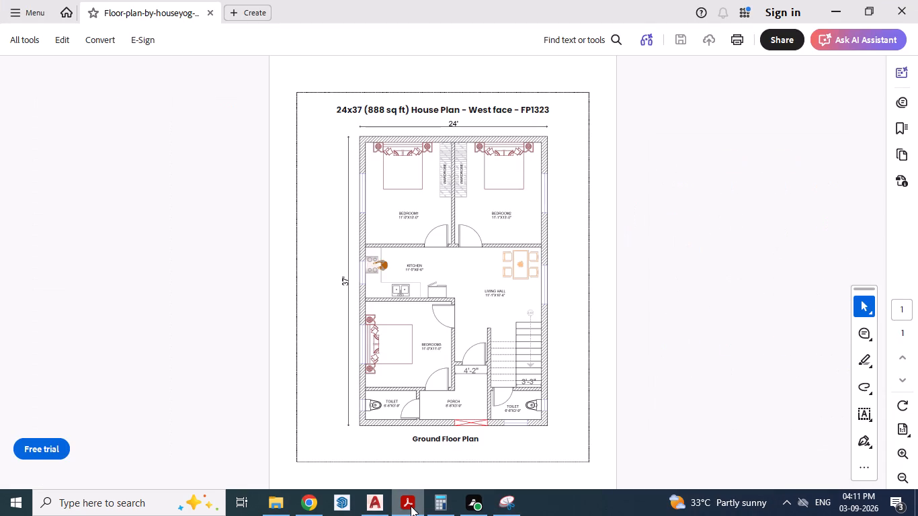
scroll(530, 442, "up", 1, "ctrl")
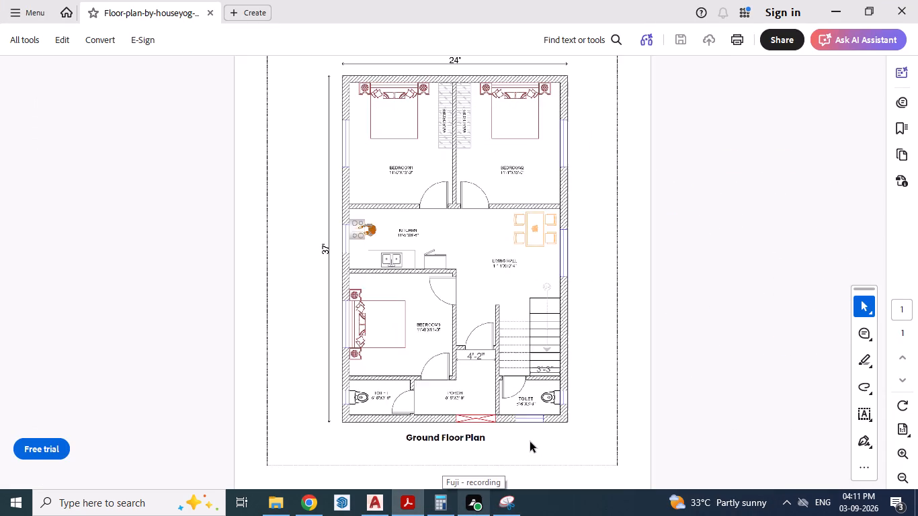
scroll(530, 442, "up", 1, "ctrl")
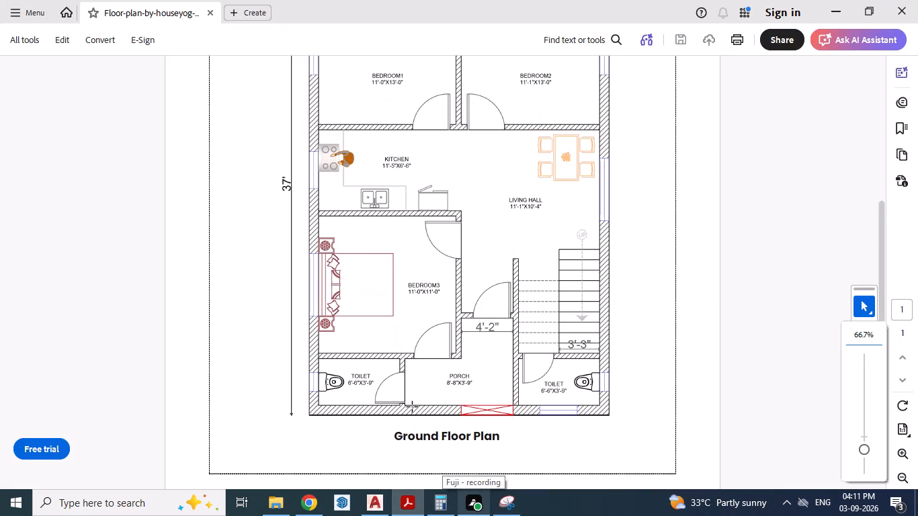
scroll(413, 407, "down", 1)
left_click(411, 498)
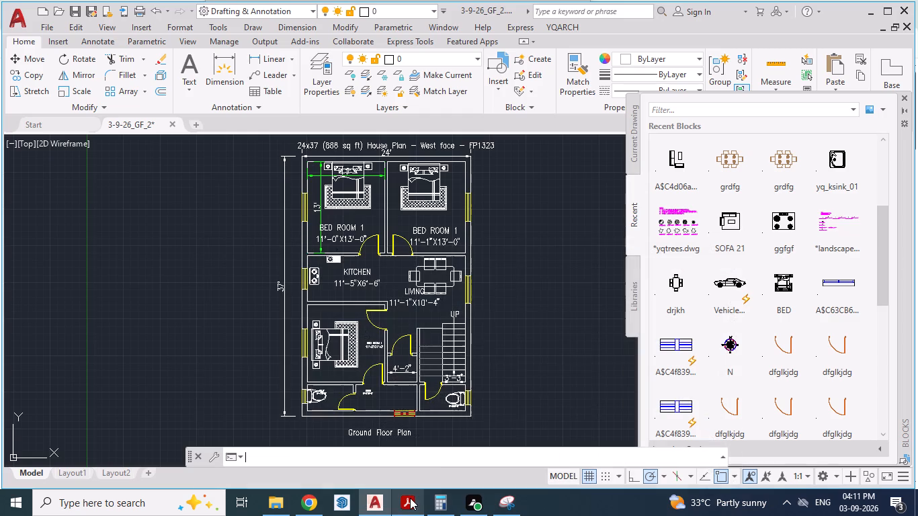
Open a 24-wide window at the middle of the lower outer wall of the toilet below the staircase, using YQArch.
scroll(446, 436, "up", 2)
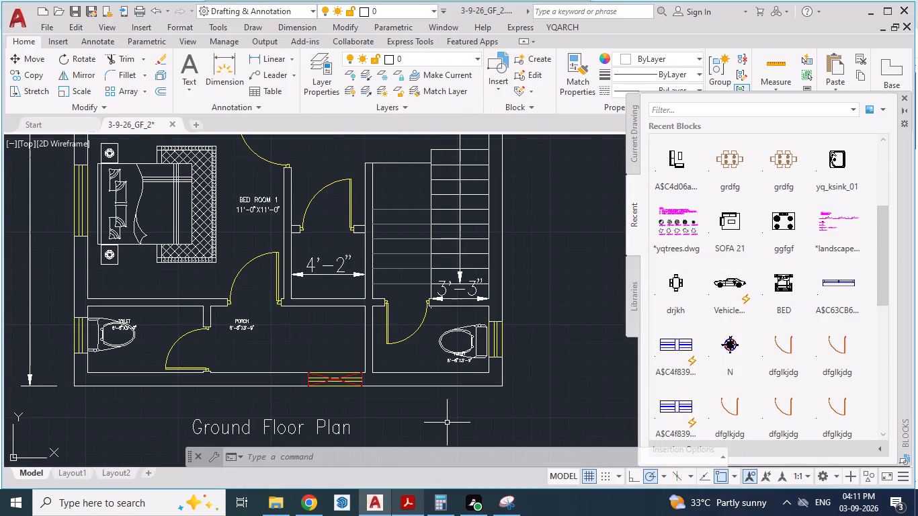
left_click(563, 25)
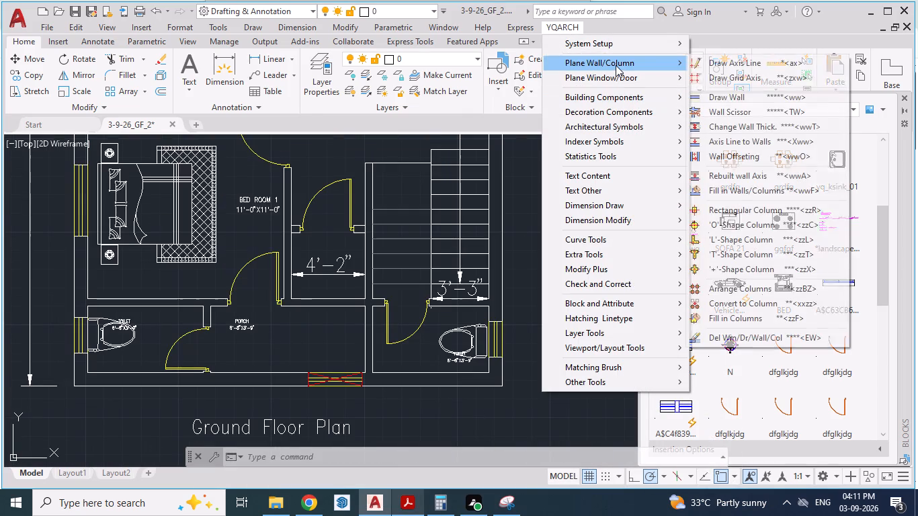
left_click(628, 77)
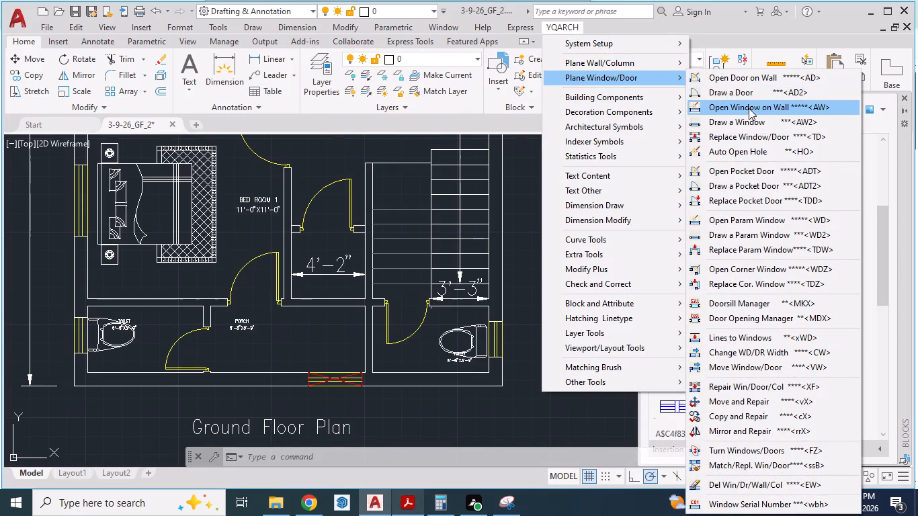
left_click(749, 108)
left_click(474, 460)
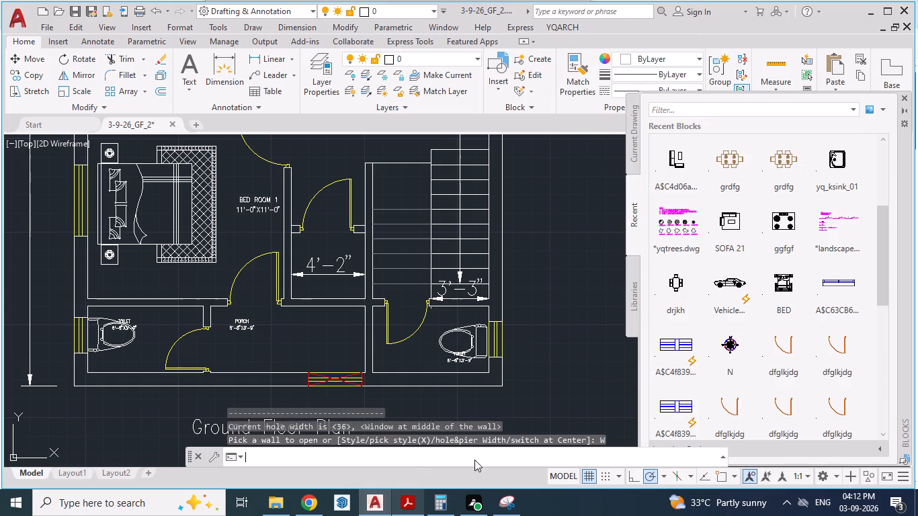
left_click_drag(439, 319, 365, 310)
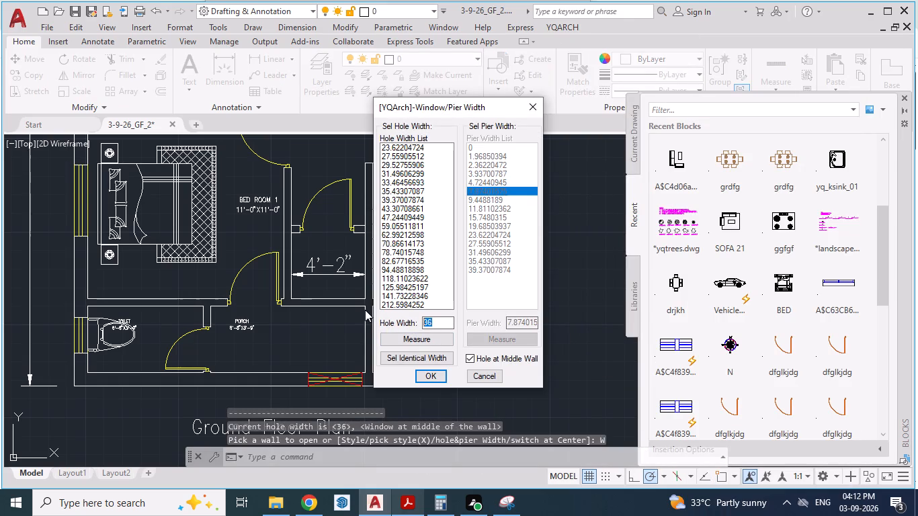
type("24")
left_click(431, 373)
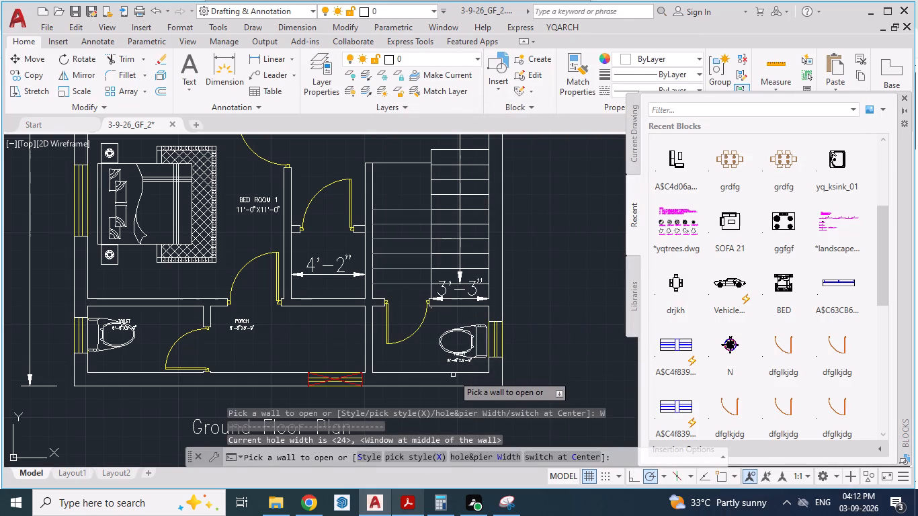
left_click(454, 373)
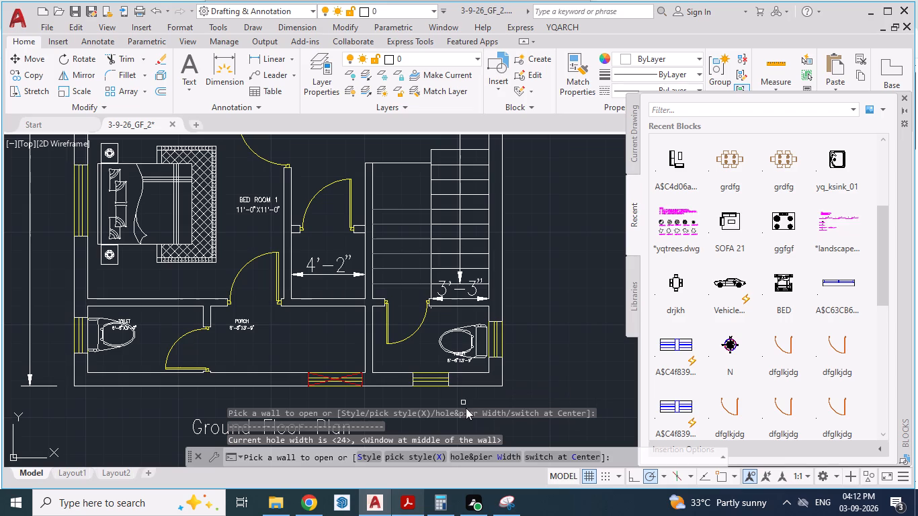
key("Return")
Compare the drawing with the full reference PDF plan, from the 24x37 title to the Ground Floor Plan caption.
scroll(456, 400, "down", 1)
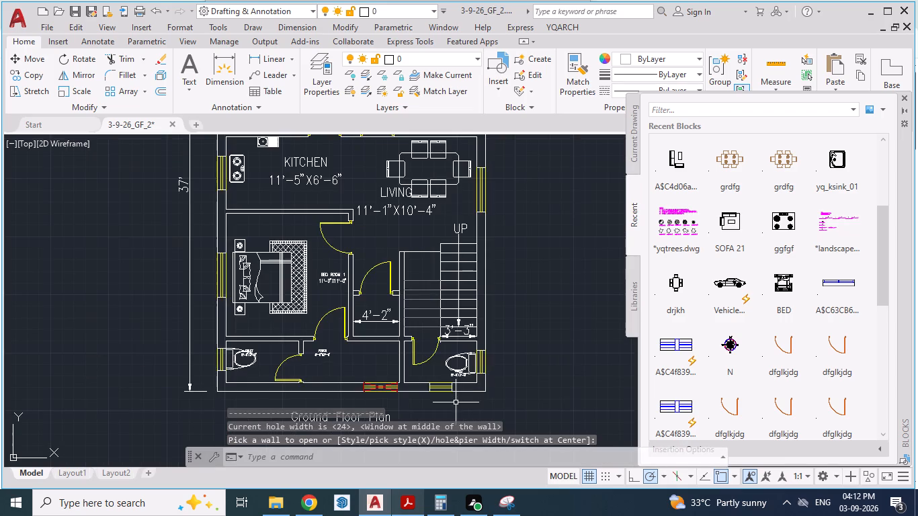
scroll(391, 298, "down", 1)
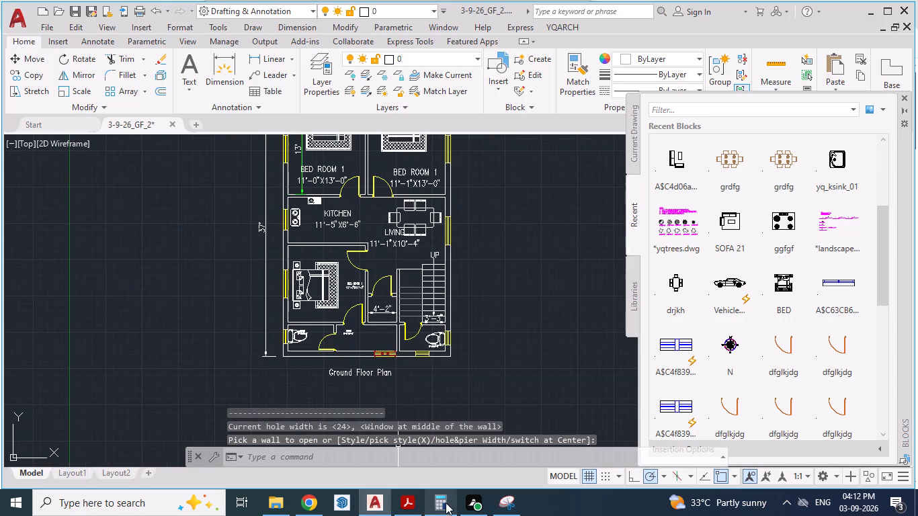
left_click(400, 505)
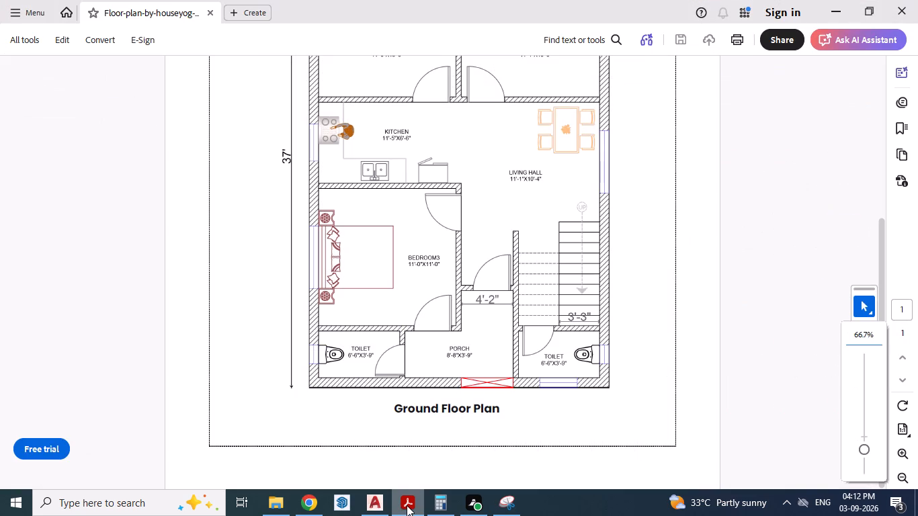
left_click(407, 505)
left_click(407, 505)
scroll(432, 396, "up", 3)
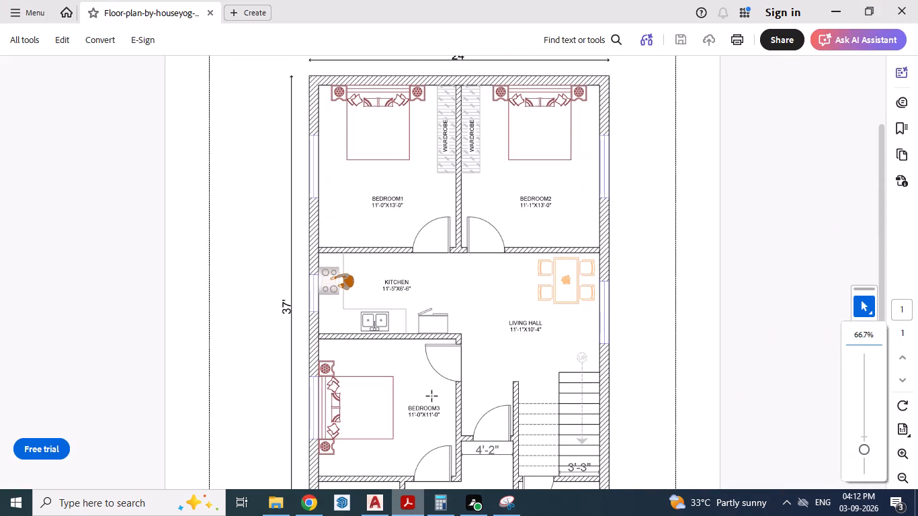
scroll(431, 402, "up", 1)
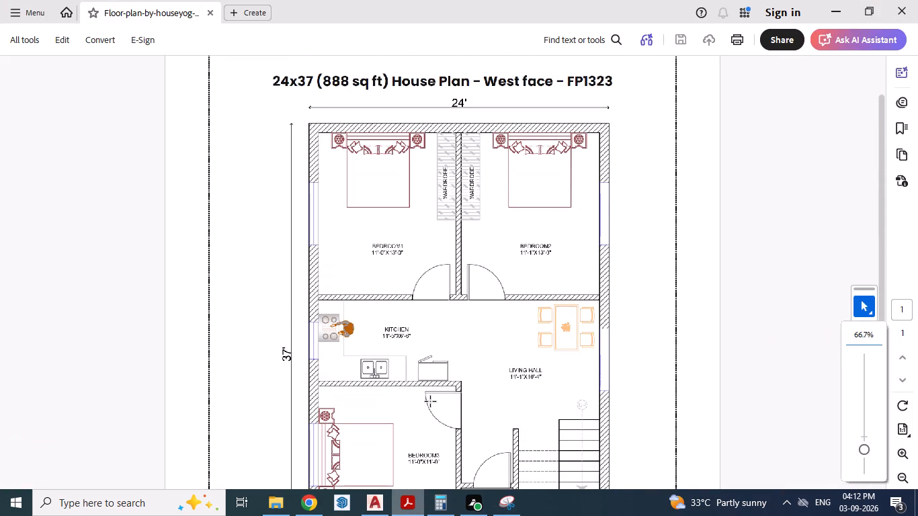
scroll(431, 402, "down", 5)
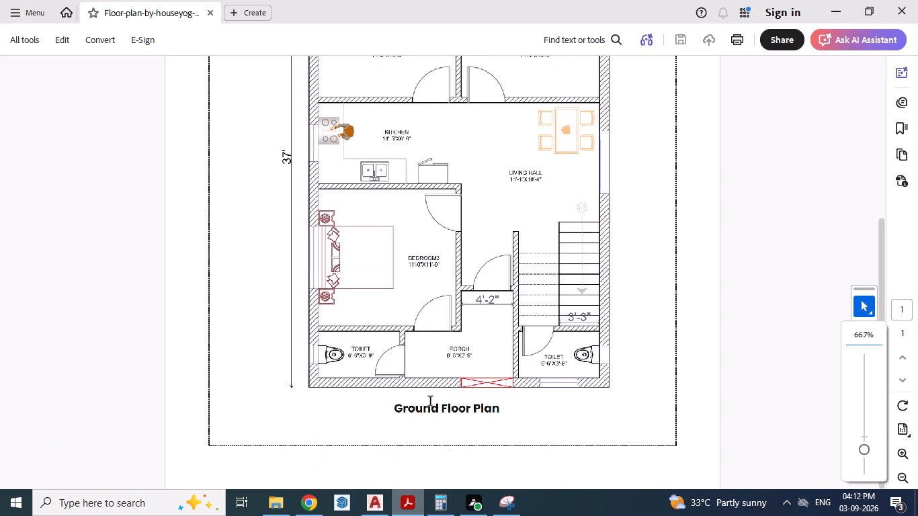
left_click(397, 502)
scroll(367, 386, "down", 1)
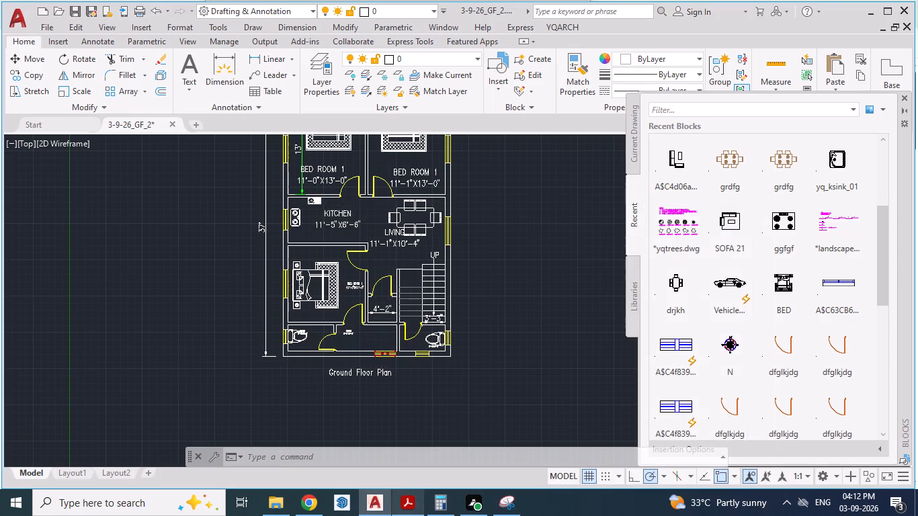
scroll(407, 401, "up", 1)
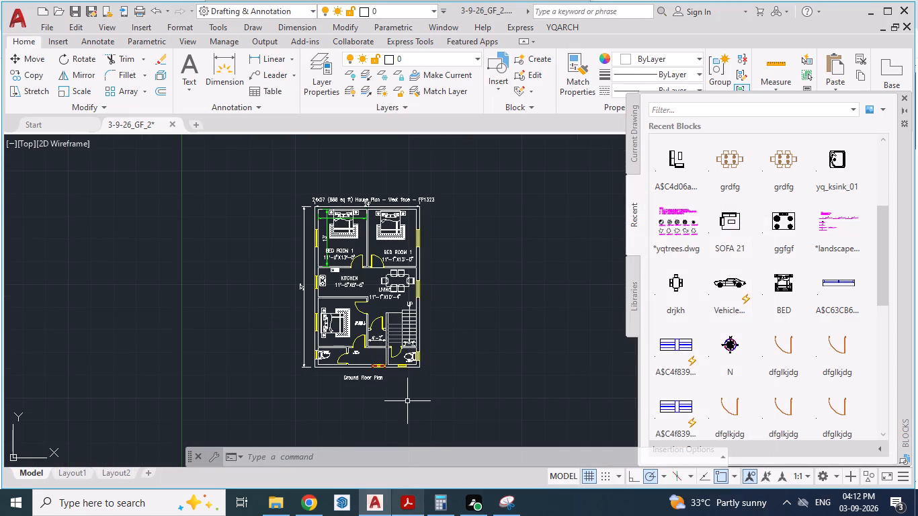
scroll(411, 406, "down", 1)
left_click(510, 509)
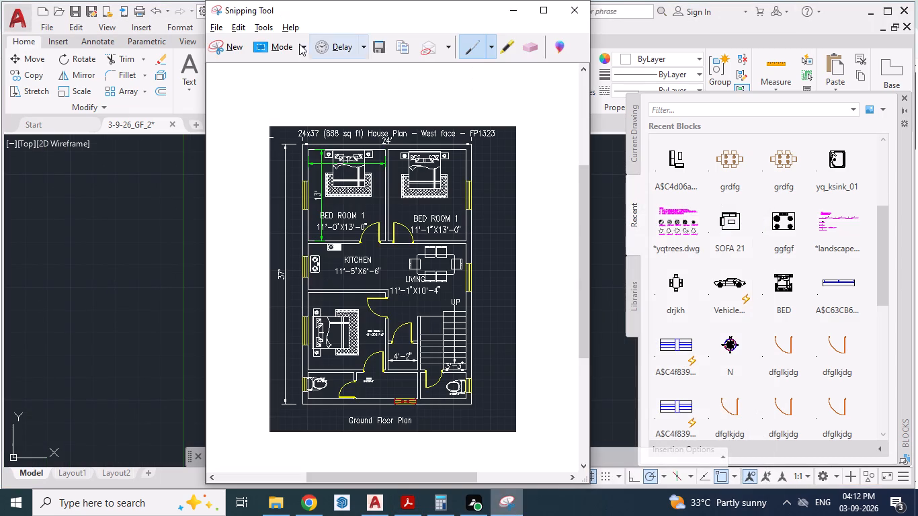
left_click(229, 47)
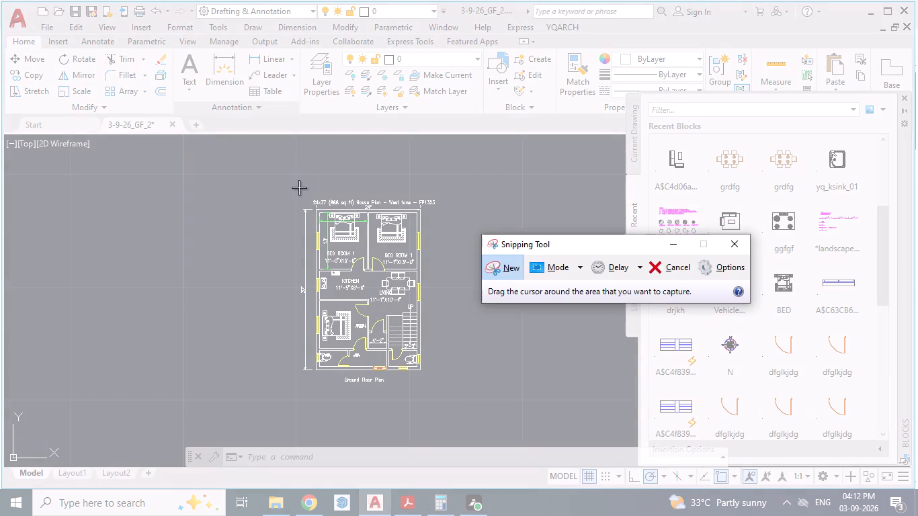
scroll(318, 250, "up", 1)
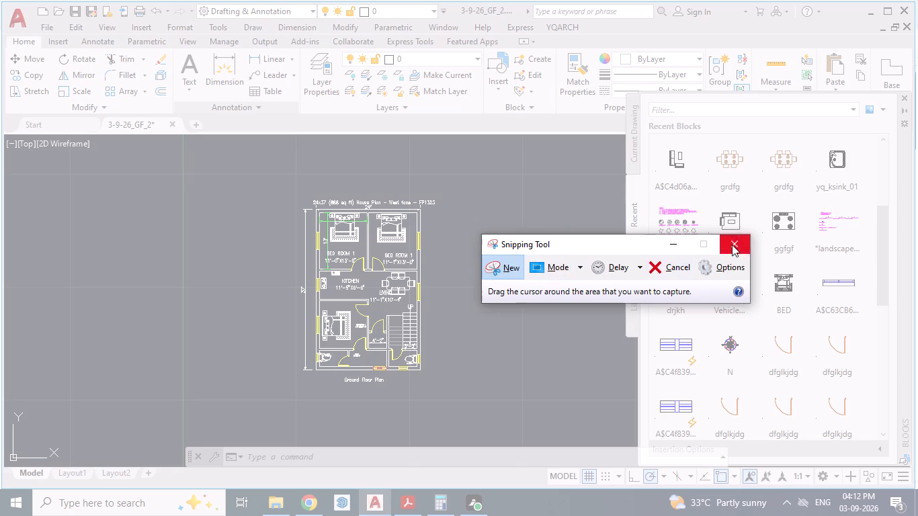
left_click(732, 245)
Capture the updated ground floor plan, from its 24x37 title to the Ground Floor Plan caption, with the Snipping Tool.
scroll(368, 267, "up", 1)
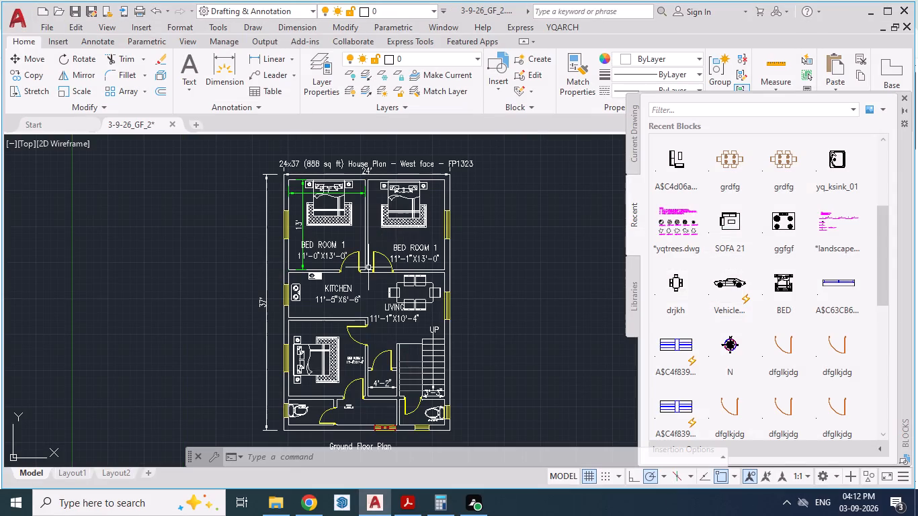
scroll(368, 267, "up", 1)
middle_click_drag(368, 267, 402, 303)
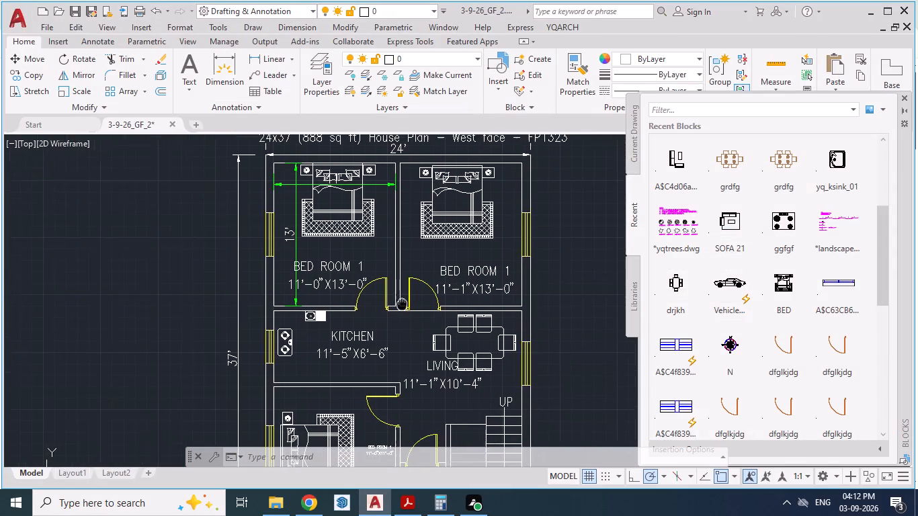
middle_click_drag(402, 303, 398, 290)
scroll(398, 290, "down", 1)
middle_click_drag(399, 290, 388, 256)
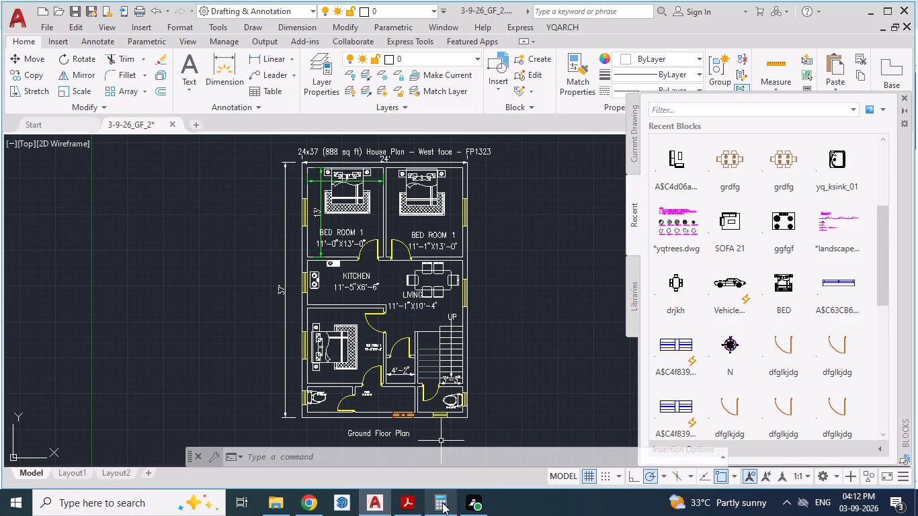
left_click(145, 502)
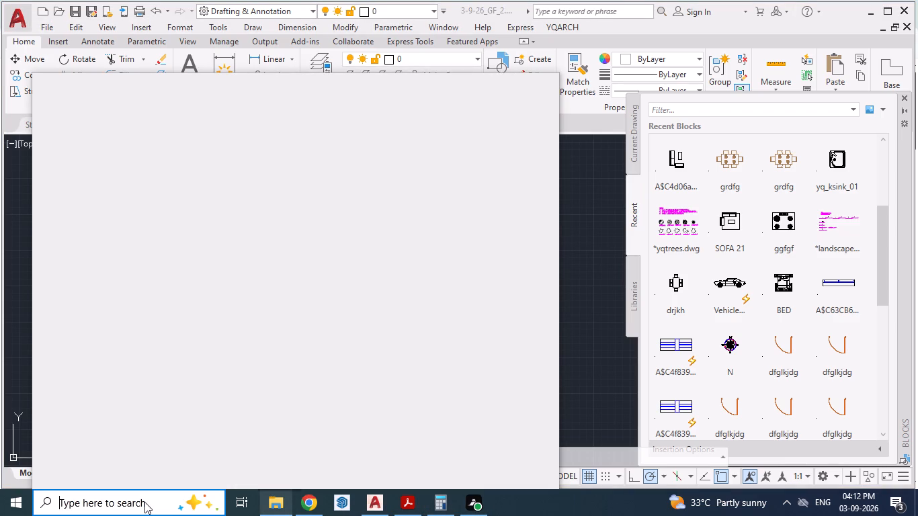
type("SNI")
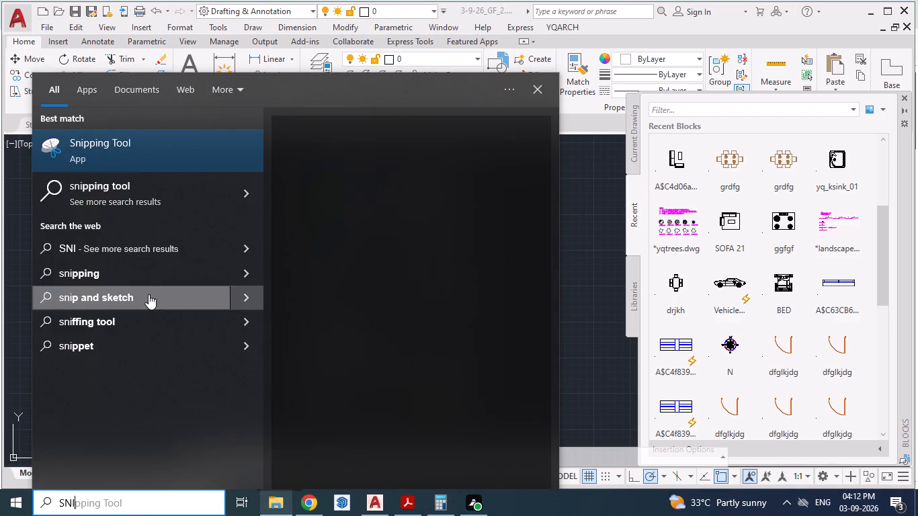
left_click(170, 141)
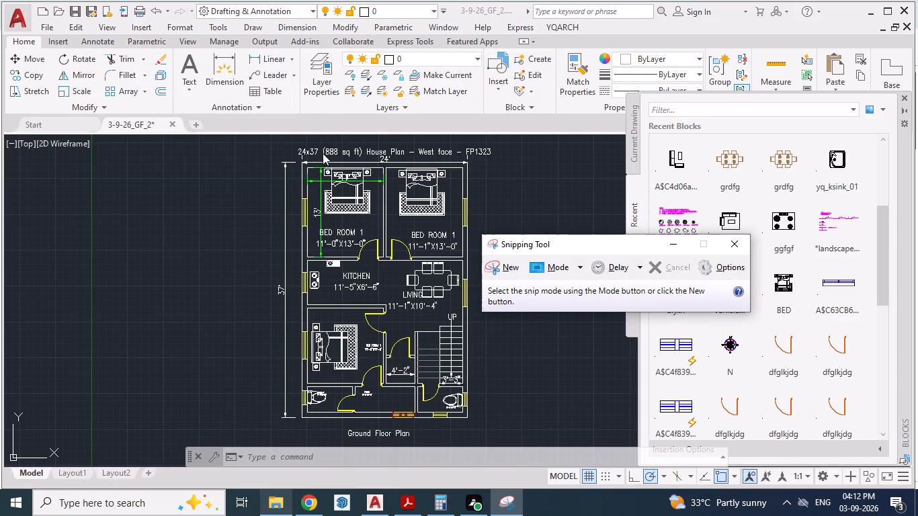
left_click(509, 271)
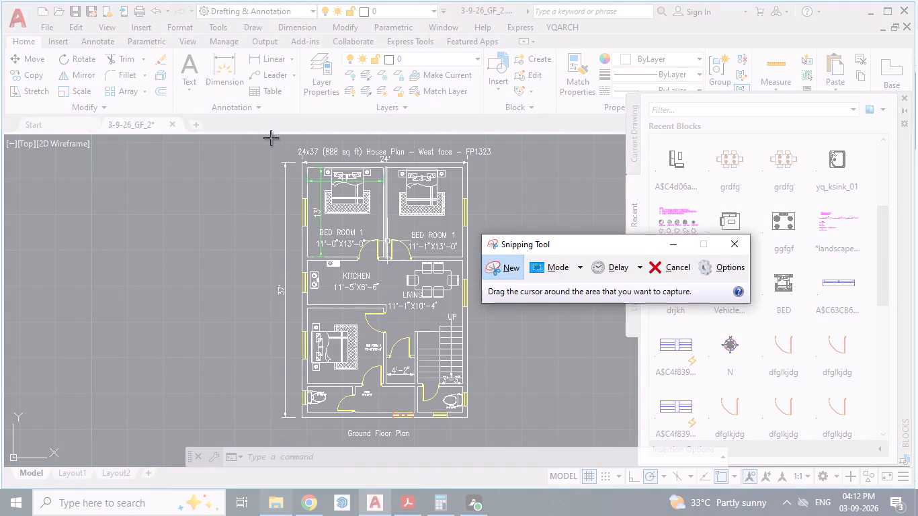
left_click_drag(271, 136, 489, 445)
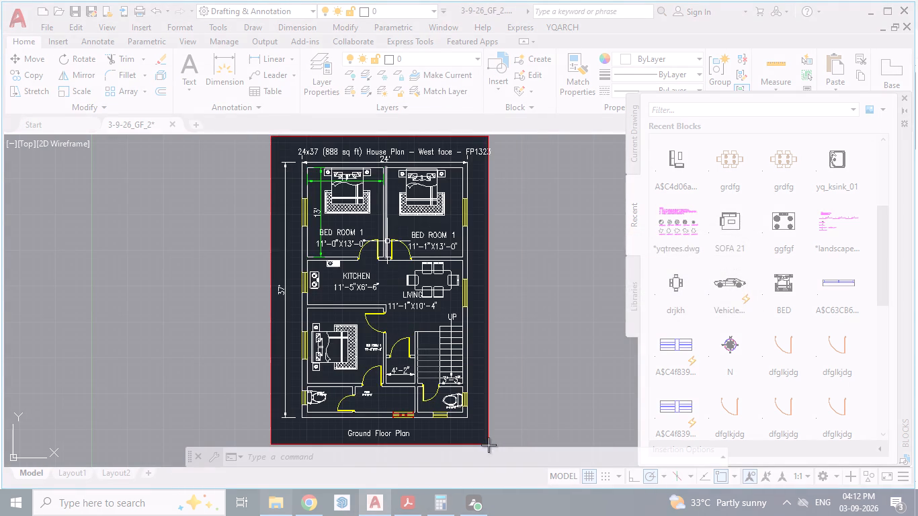
left_click_drag(489, 445, 493, 438)
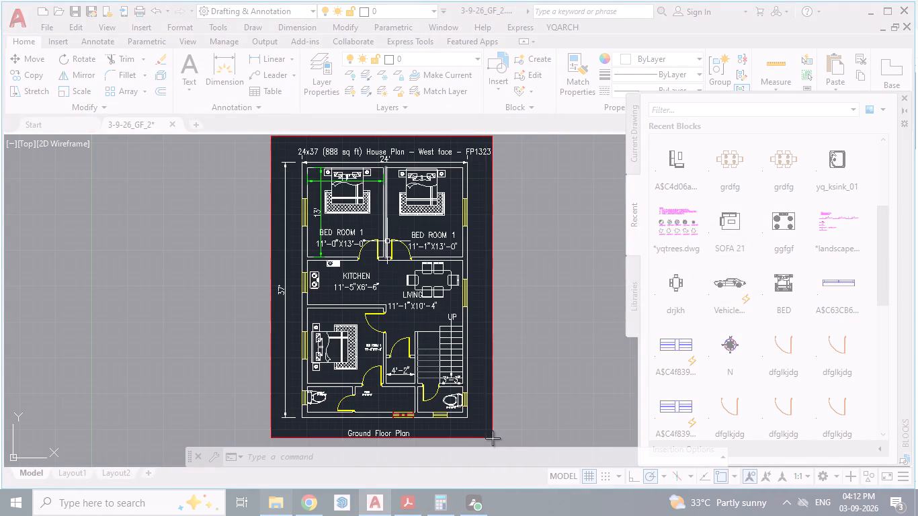
left_click_drag(493, 438, 496, 438)
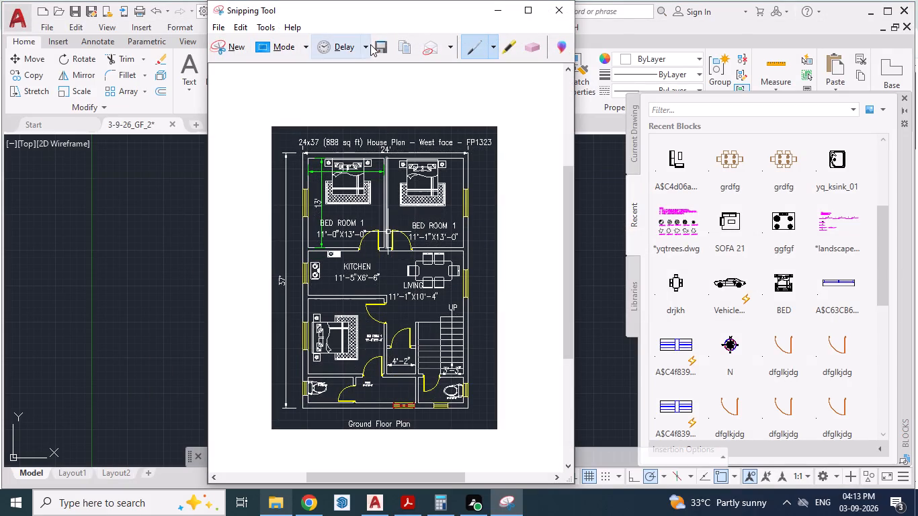
Save the new capture as a JPEG over the existing 3-GF_2 image in the 3-9-26 folder.
left_click(378, 44)
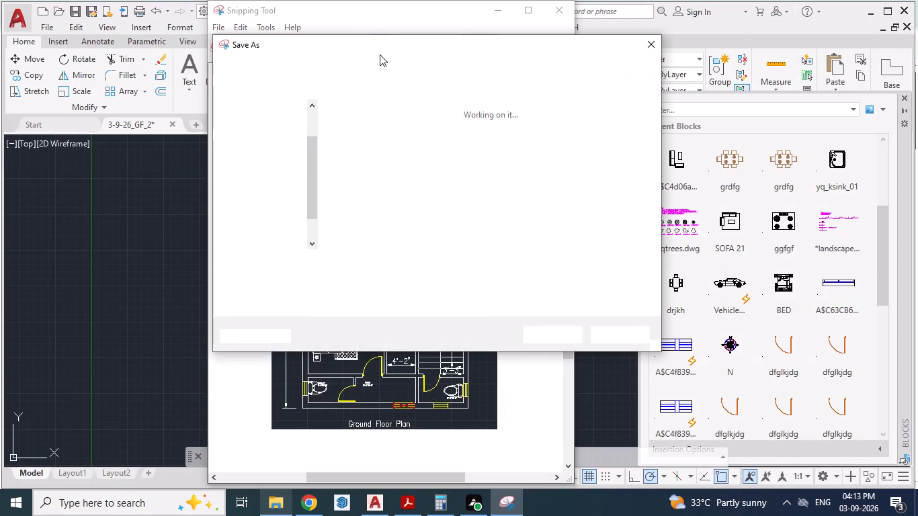
left_click(450, 153)
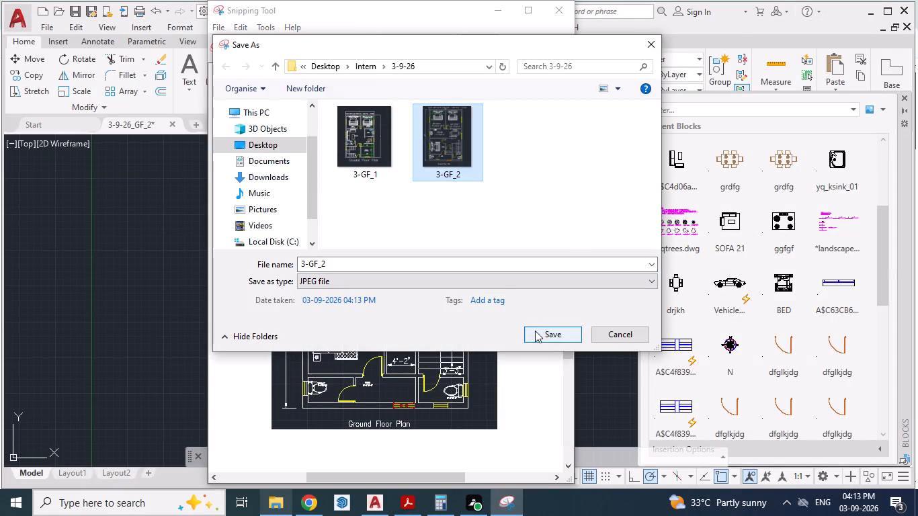
left_click(535, 331)
left_click(489, 251)
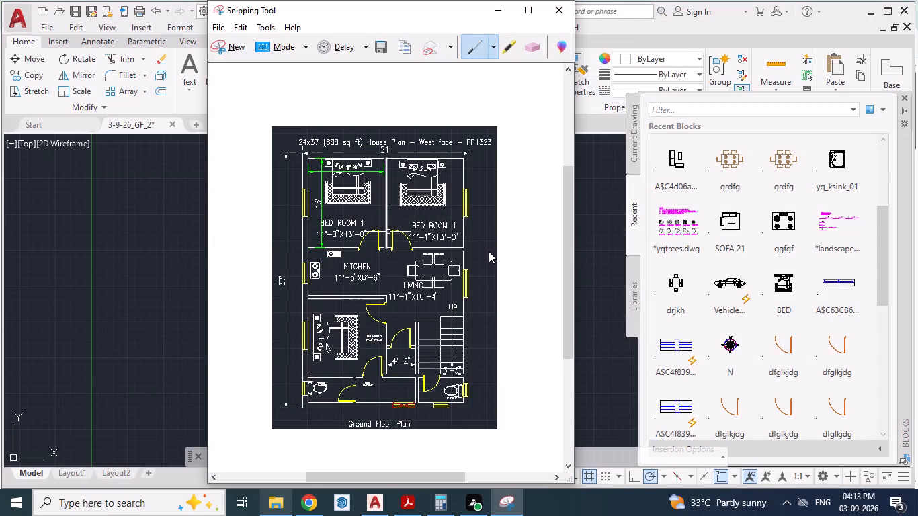